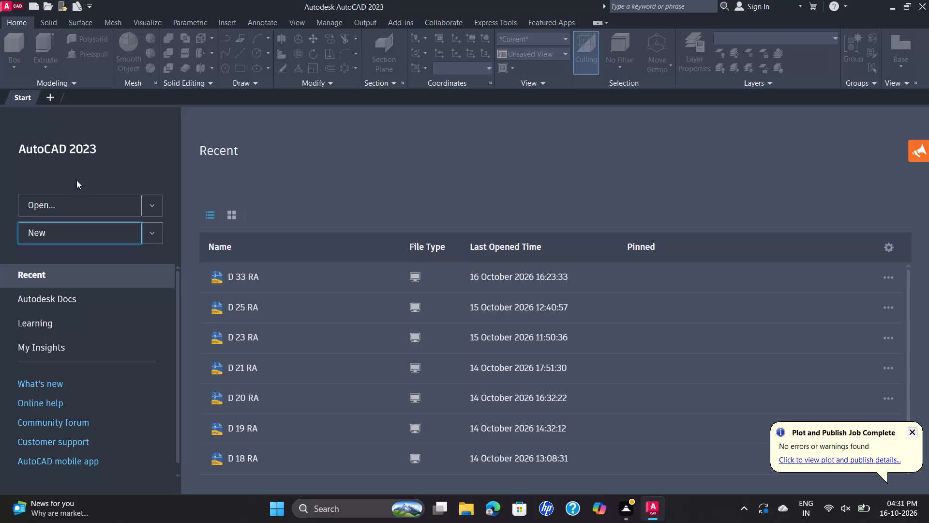
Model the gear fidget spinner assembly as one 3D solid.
Create a new blank drawing.
{"action": "left_click", "coordinate": [53, 223]}
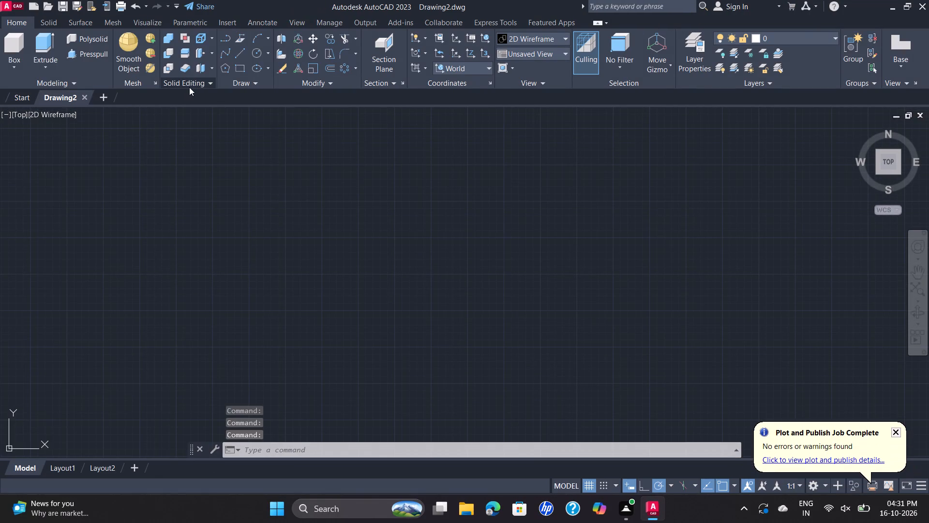
Set the drawing units' length precision to two decimal places (0.00).
{"action": "type", "text": "UN"}
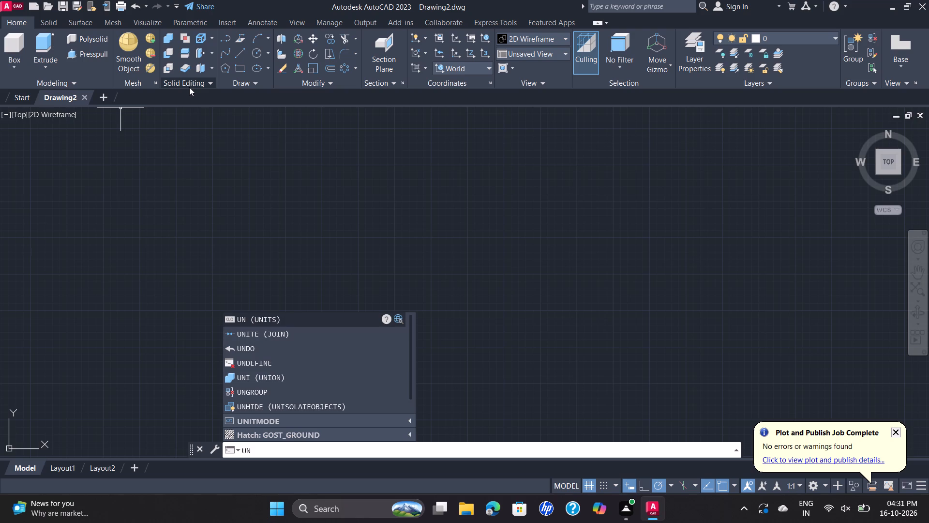
{"action": "key", "text": "Return"}
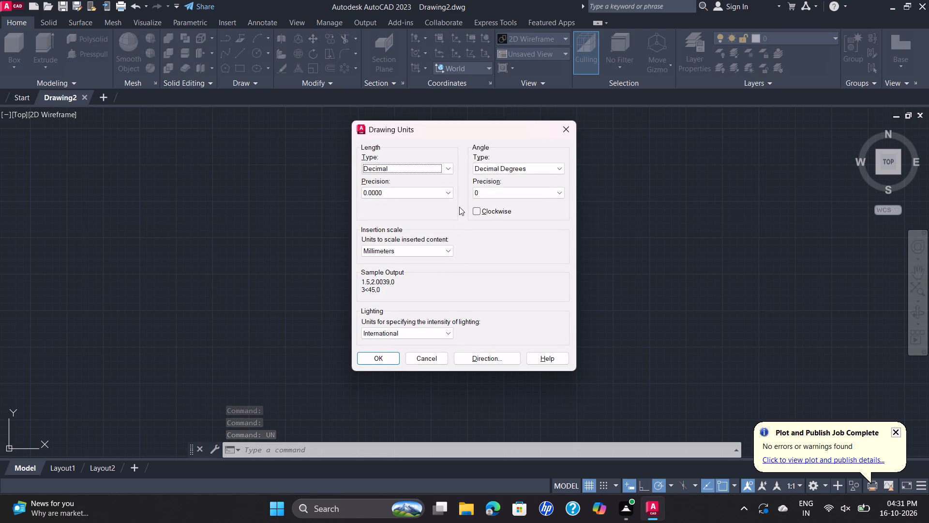
{"action": "left_click", "coordinate": [451, 190]}
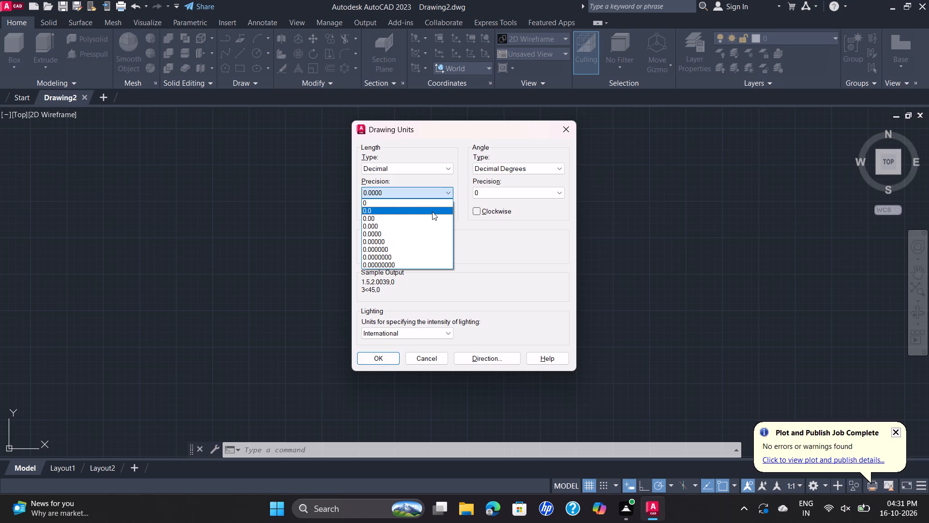
{"action": "left_click", "coordinate": [429, 217]}
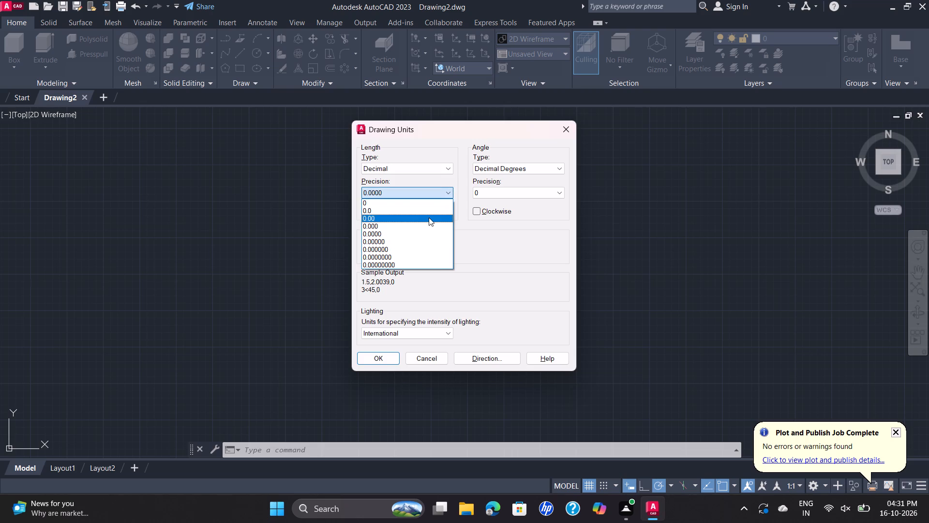
{"action": "left_click", "coordinate": [371, 356]}
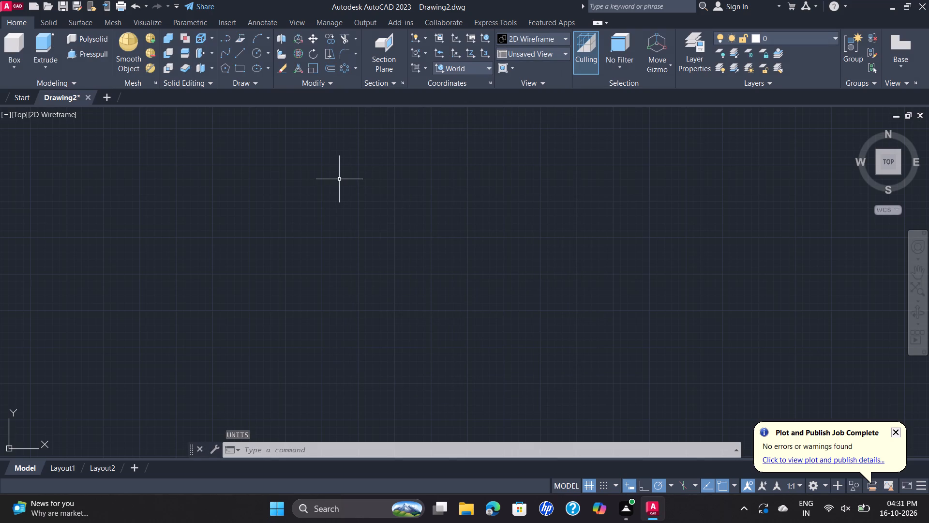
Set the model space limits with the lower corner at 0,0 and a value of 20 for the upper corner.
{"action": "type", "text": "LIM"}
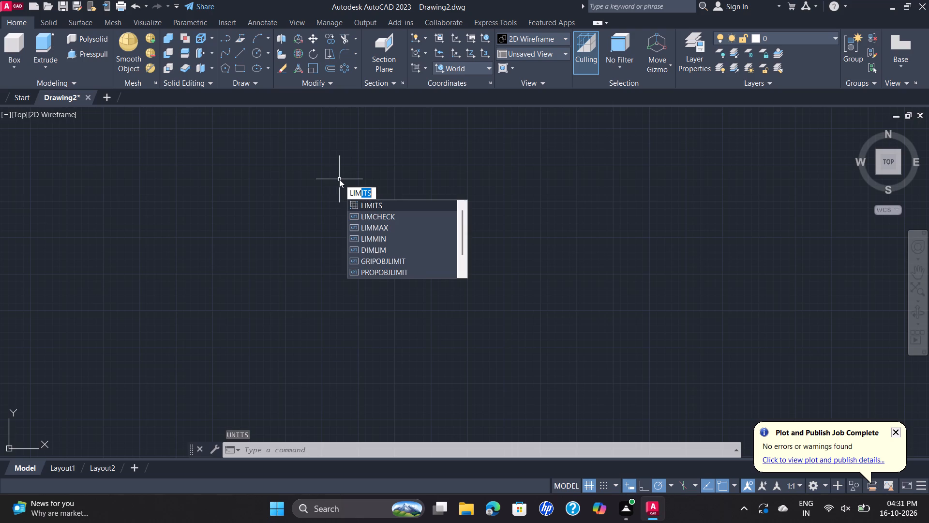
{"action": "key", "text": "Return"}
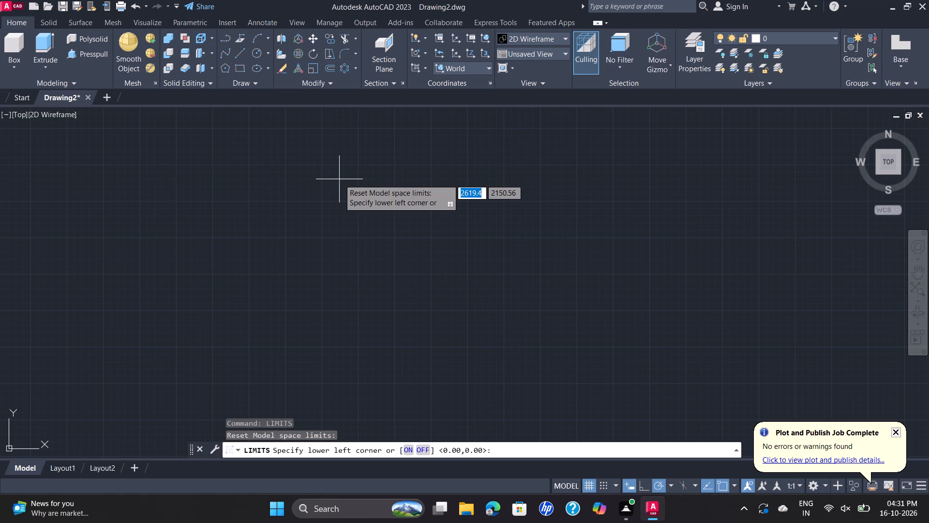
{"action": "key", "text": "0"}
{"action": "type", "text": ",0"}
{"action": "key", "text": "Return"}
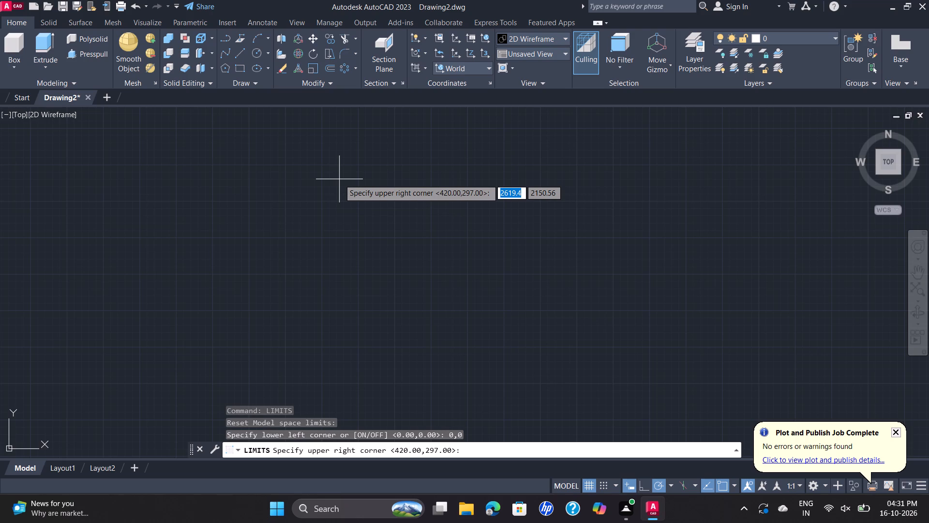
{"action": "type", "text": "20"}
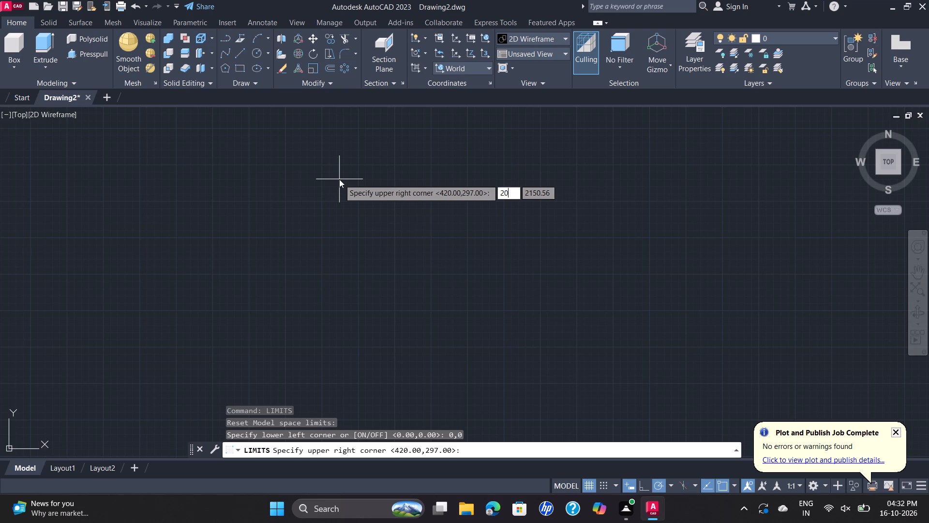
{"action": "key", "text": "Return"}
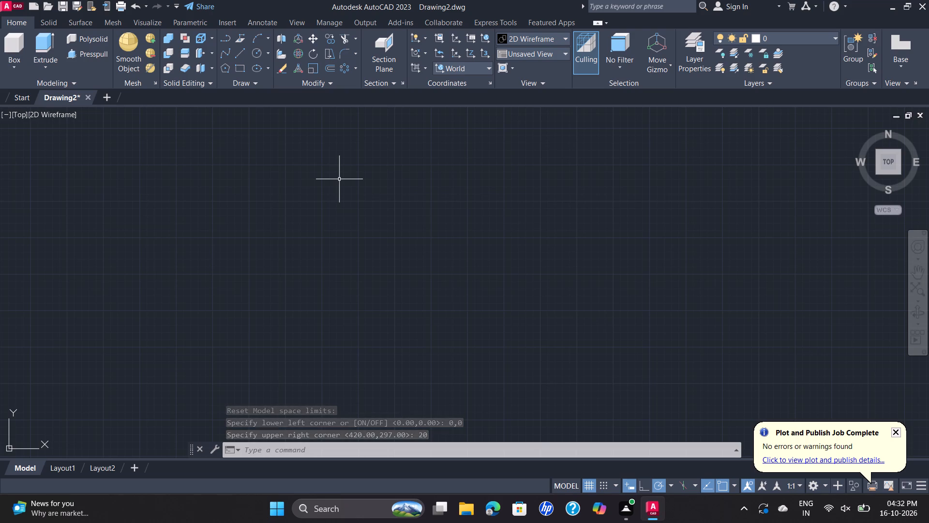
Set the model space limits from 0,0 to 150,150.
{"action": "type", "text": "LI"}
{"action": "key", "text": "m"}
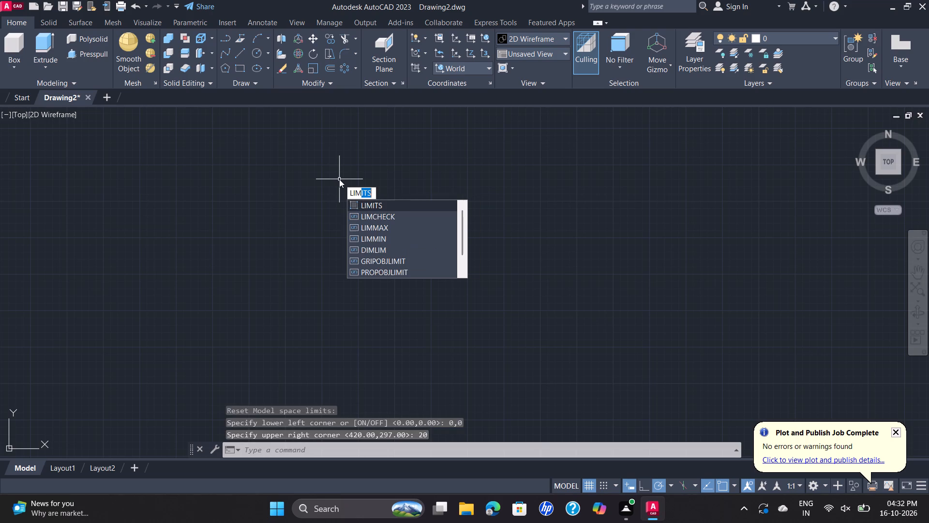
{"action": "key", "text": "Return"}
{"action": "key", "text": "0"}
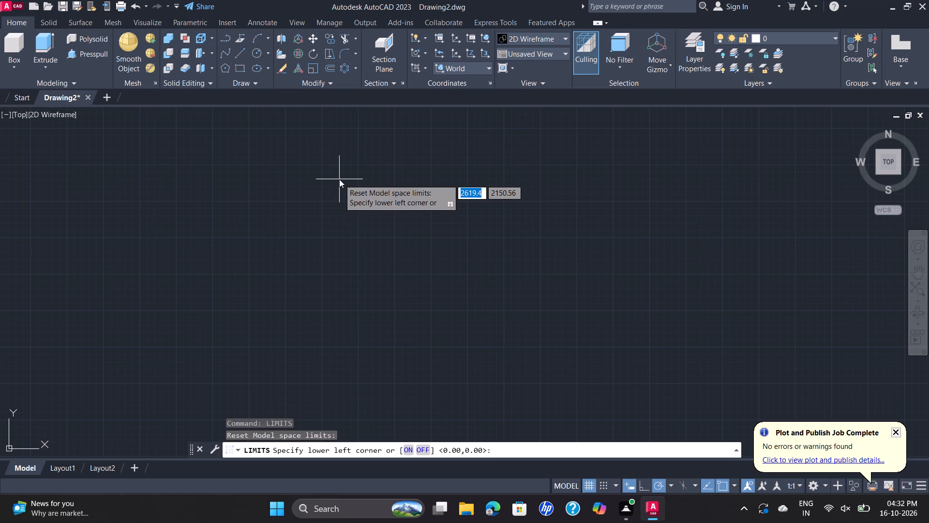
{"action": "key", "text": "comma"}
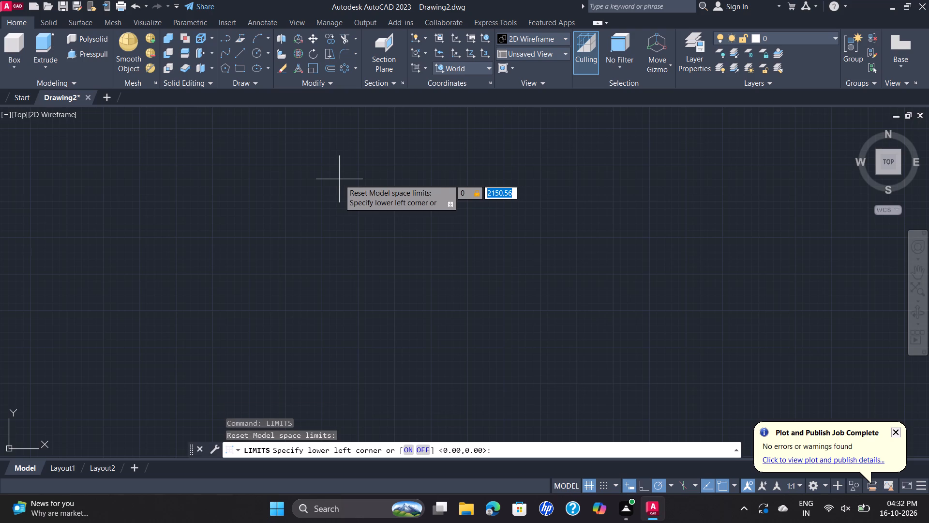
{"action": "key", "text": "0"}
{"action": "key", "text": "Return"}
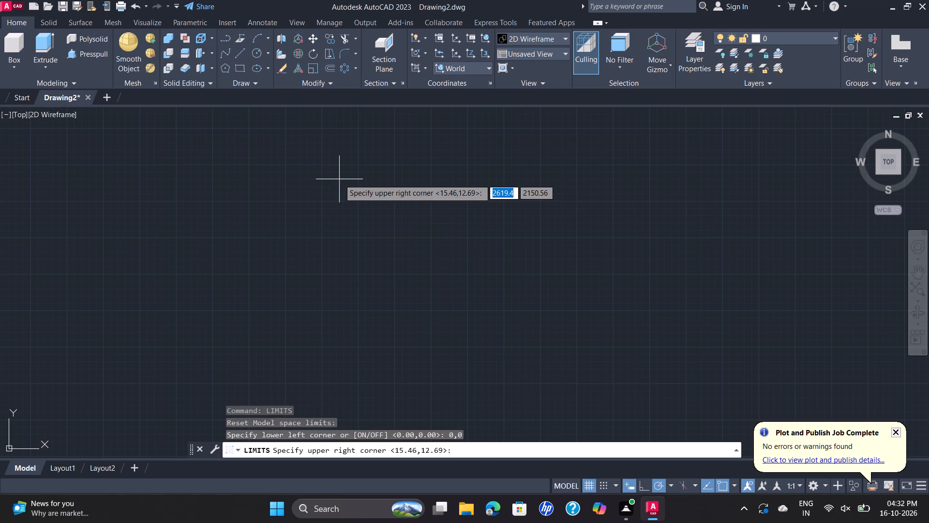
{"action": "type", "text": "150"}
{"action": "key", "text": "comma"}
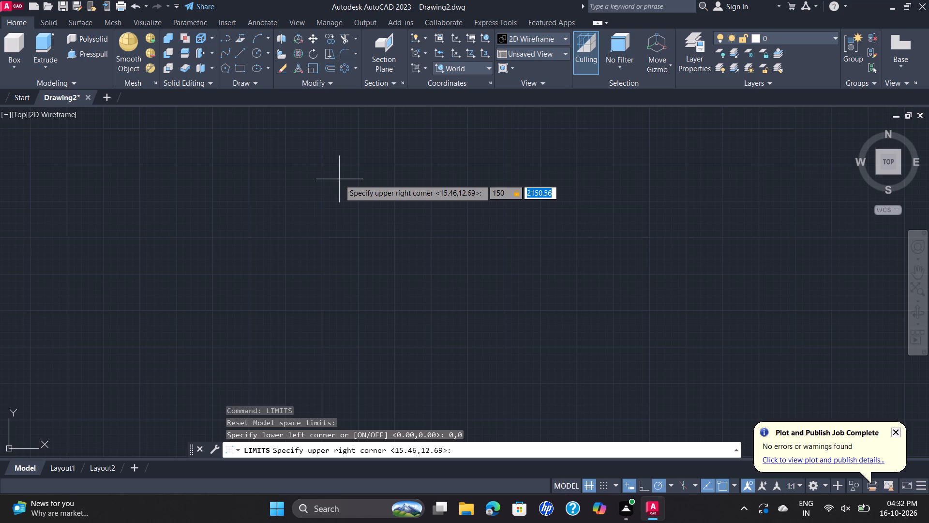
{"action": "type", "text": "150"}
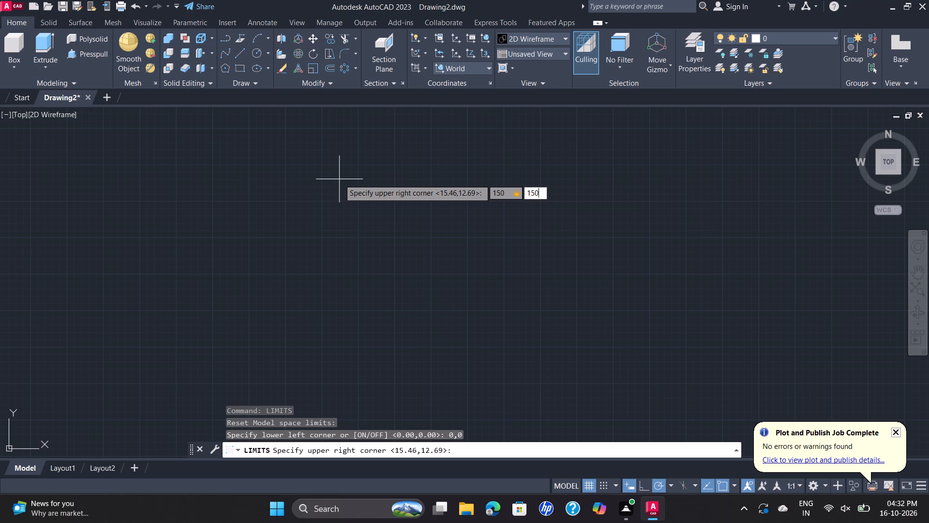
{"action": "key", "text": "Return"}
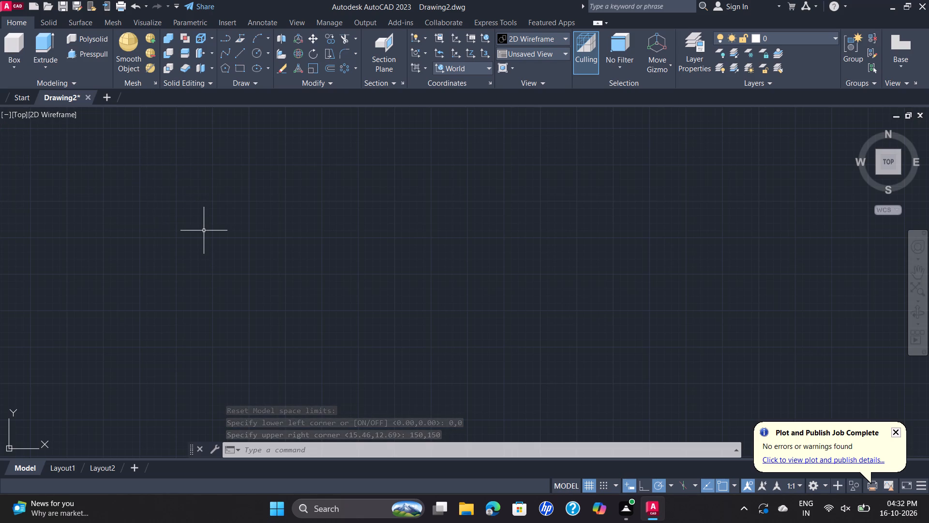
Turn on log file recording with the LOGFILEON command.
{"action": "key", "text": "l"}
{"action": "key", "text": "o"}
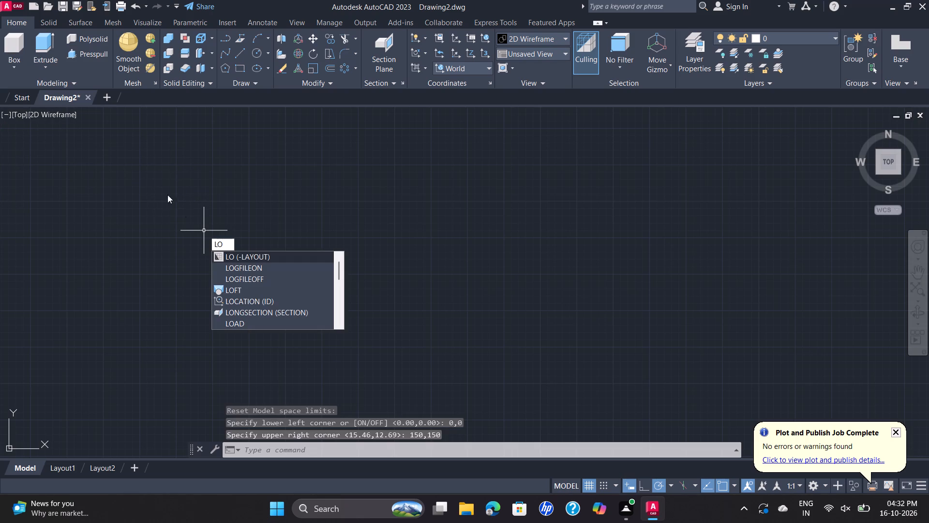
{"action": "left_click", "coordinate": [268, 268]}
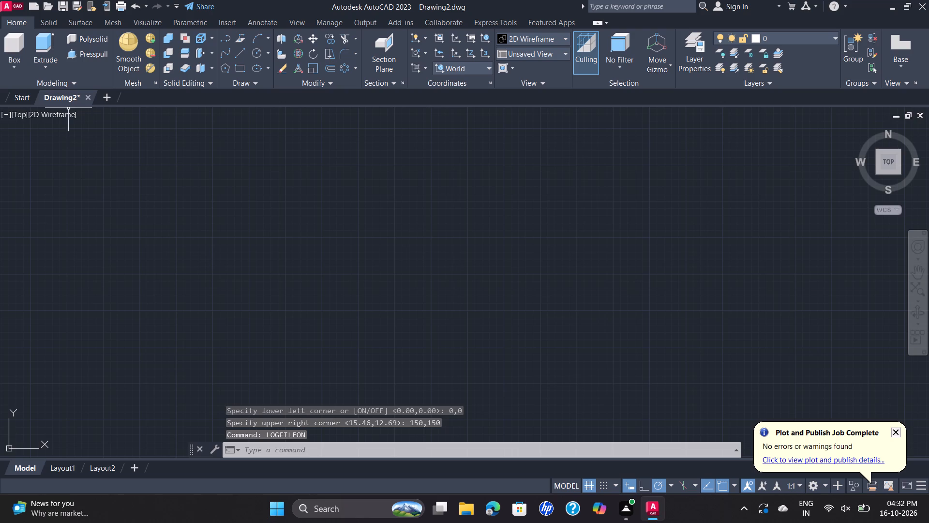
Switch the viewport from the Top view to the SE Isometric view.
{"action": "left_click", "coordinate": [60, 117]}
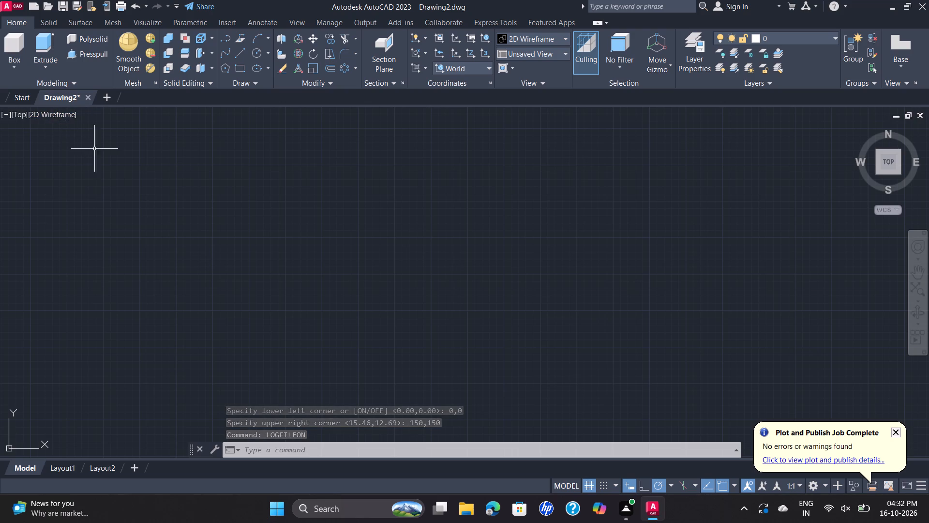
{"action": "left_click", "coordinate": [75, 113]}
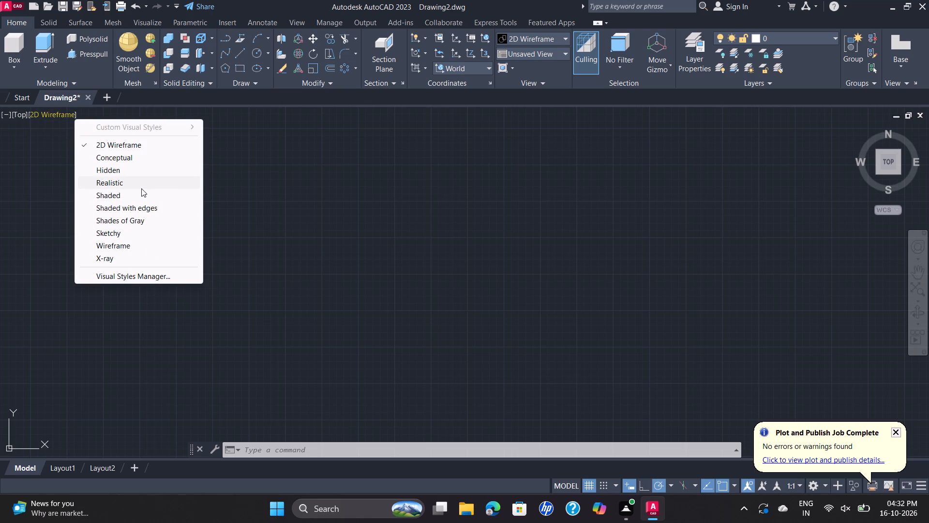
{"action": "left_click", "coordinate": [15, 117]}
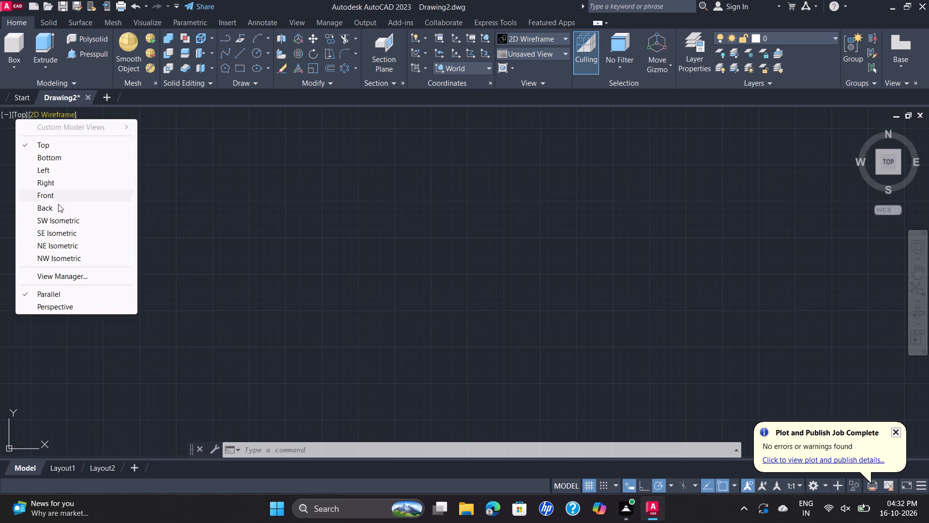
{"action": "left_click", "coordinate": [79, 233]}
{"action": "scroll", "coordinate": [299, 247], "scroll_direction": "down", "scroll_amount": 2}
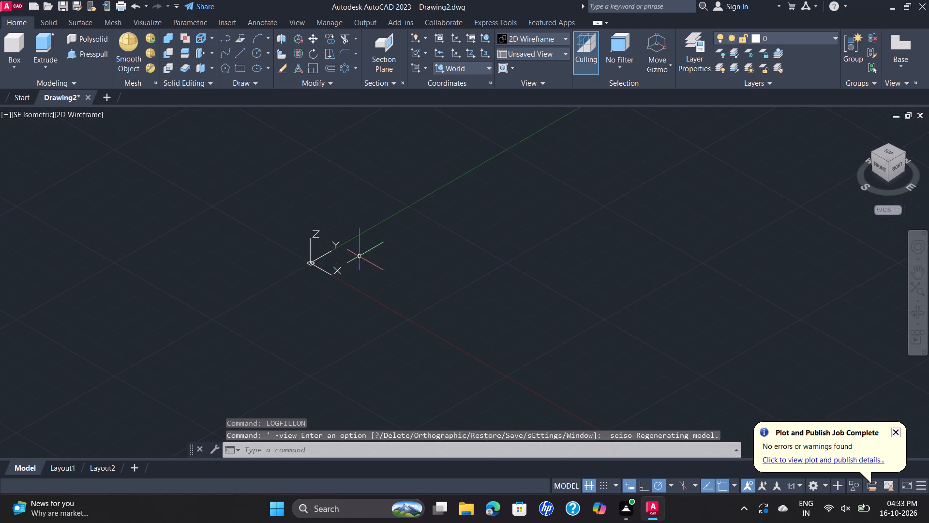
{"action": "middle_click_drag", "start_coordinate": [359, 256], "coordinate": [180, 257]}
{"action": "scroll", "coordinate": [407, 226], "scroll_direction": "up", "scroll_amount": 2}
{"action": "scroll", "coordinate": [408, 223], "scroll_direction": "down", "scroll_amount": 2}
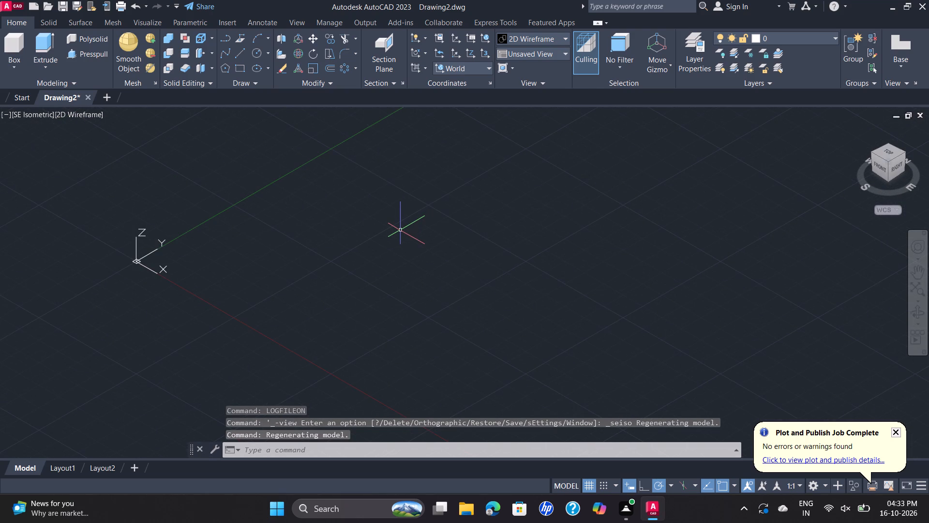
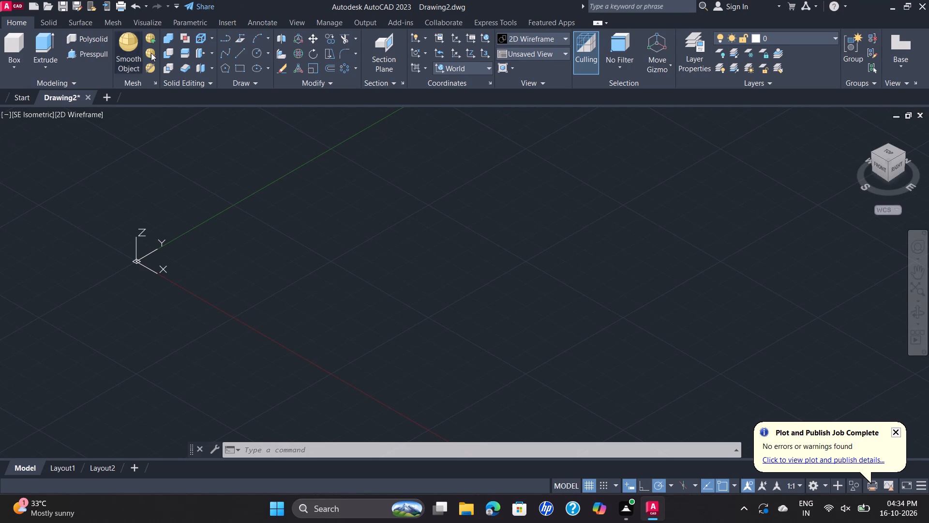
Draw a single 37-unit line along the X direction in the open area of the isometric view.
{"action": "left_click", "coordinate": [238, 54]}
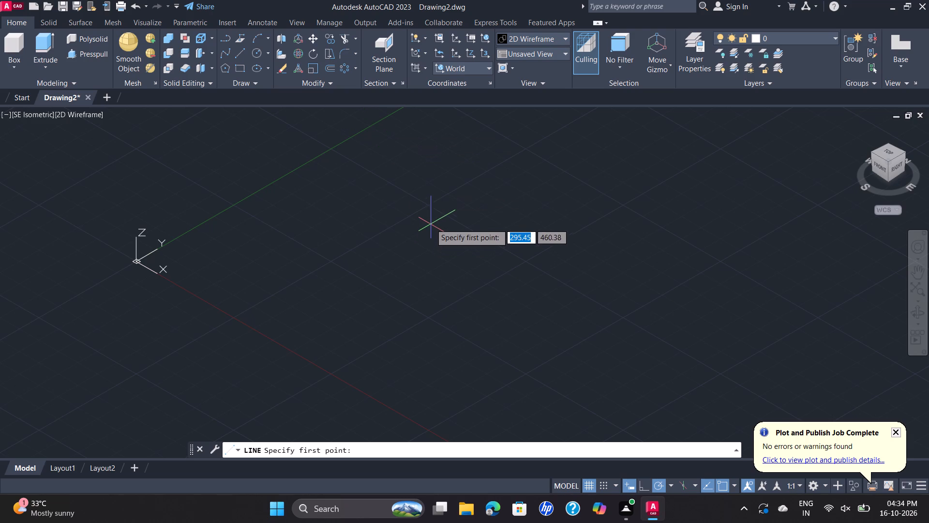
{"action": "left_click", "coordinate": [426, 208]}
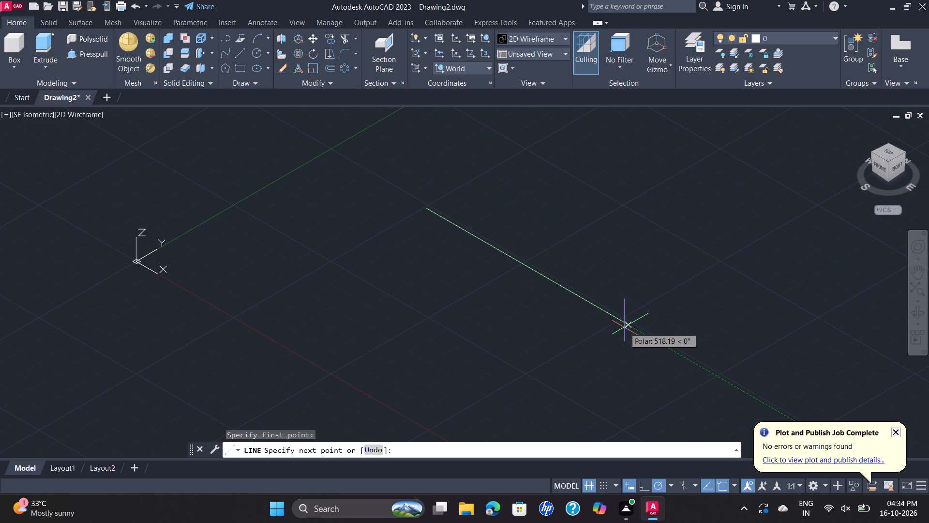
{"action": "key", "text": "3"}
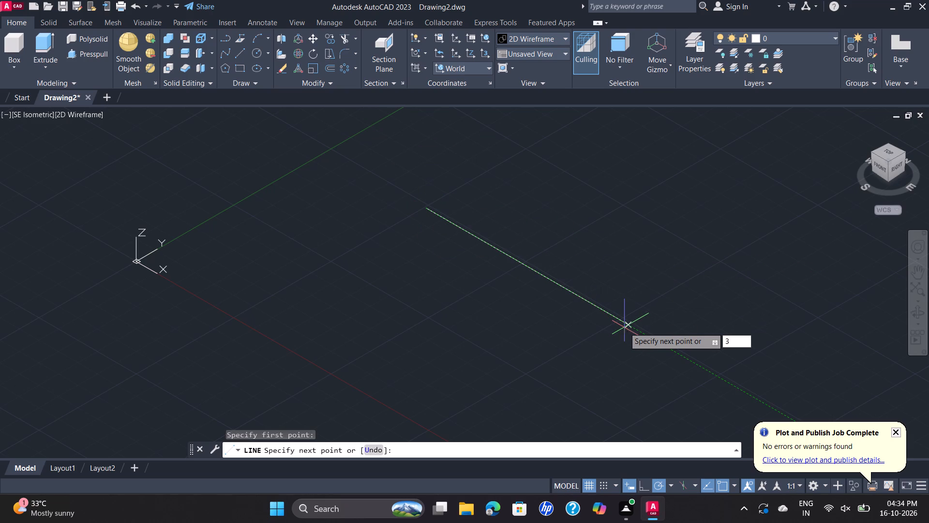
{"action": "key", "text": "7"}
{"action": "key", "text": "Return"}
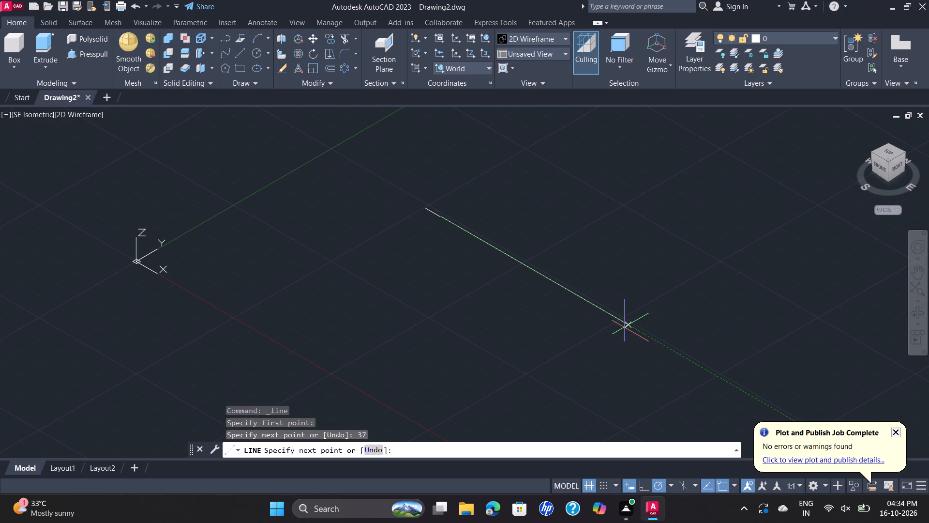
{"action": "scroll", "coordinate": [407, 217], "scroll_direction": "up", "scroll_amount": 5}
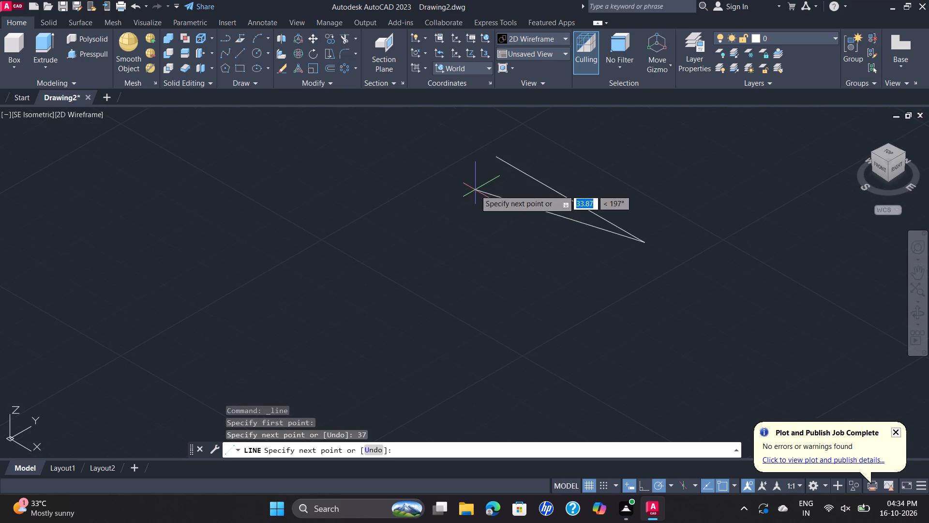
{"action": "middle_click_drag", "start_coordinate": [485, 189], "coordinate": [476, 263]}
{"action": "scroll", "coordinate": [475, 264], "scroll_direction": "down", "scroll_amount": 2}
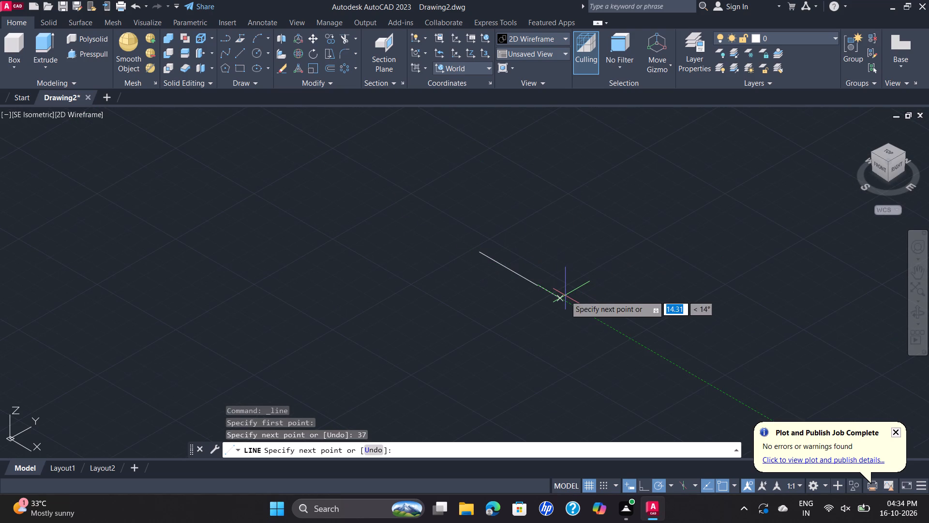
{"action": "key", "text": "Escape"}
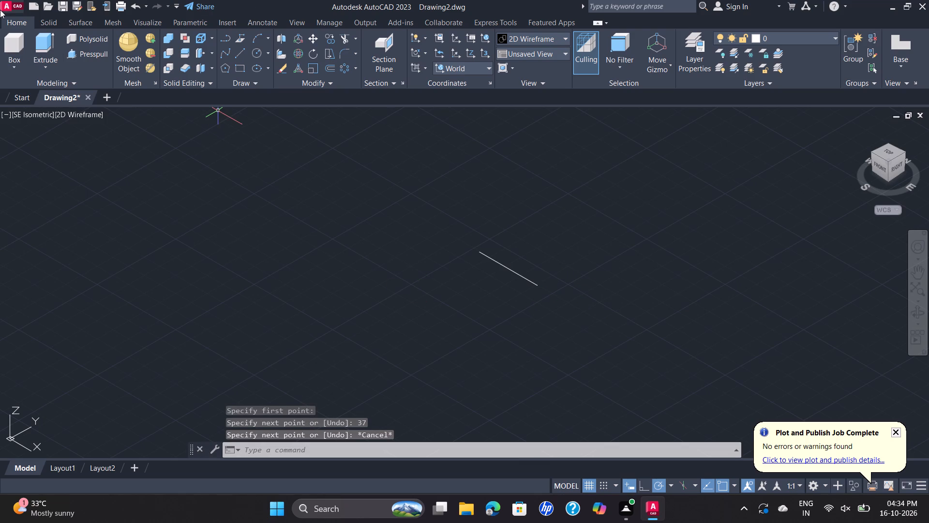
Start a circle centred on the upper-left endpoint of the 37-unit line.
{"action": "left_click", "coordinate": [250, 53]}
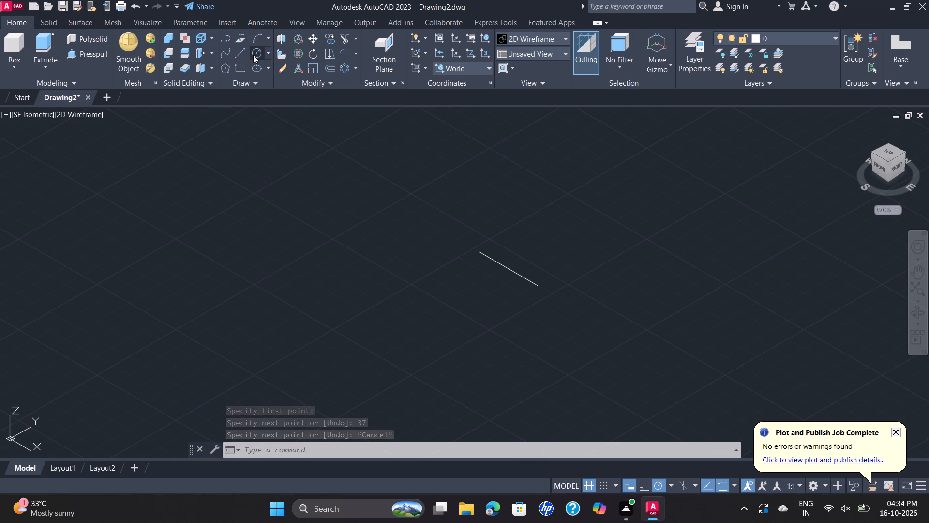
{"action": "left_click", "coordinate": [253, 55]}
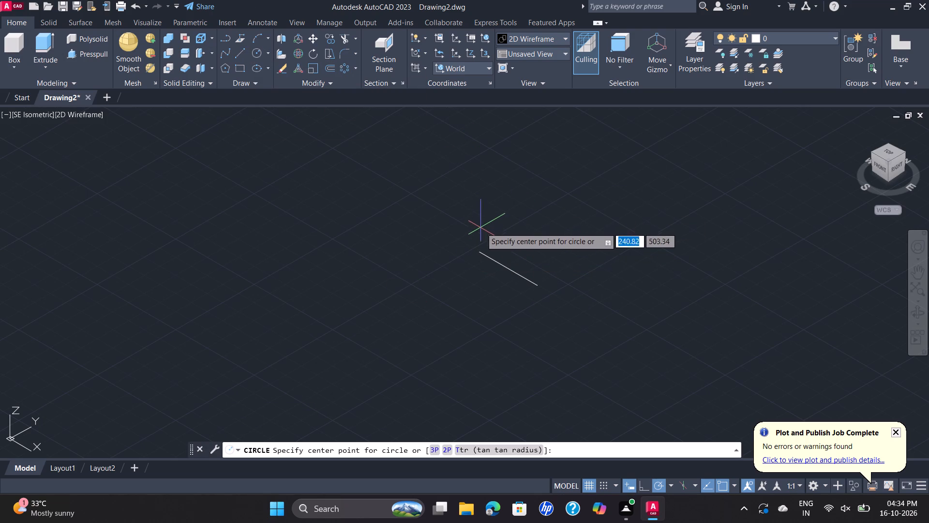
{"action": "left_click", "coordinate": [479, 248]}
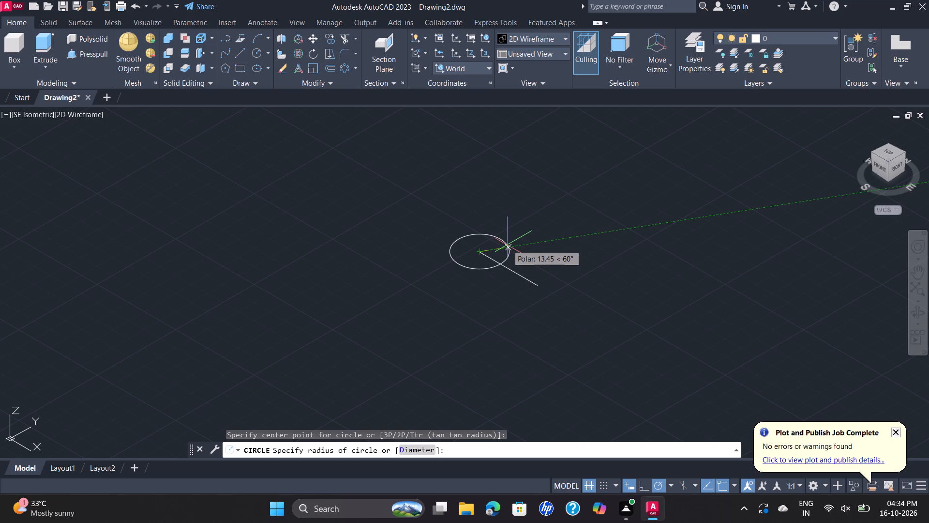
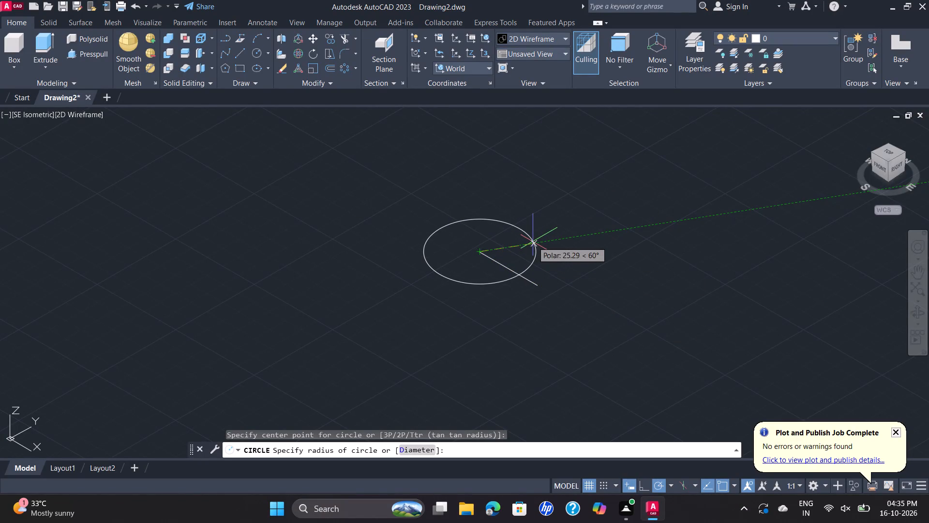
Finish the circle at the line's upper-left endpoint with a diameter of 22.
{"action": "key", "text": "d"}
{"action": "key", "text": "Return"}
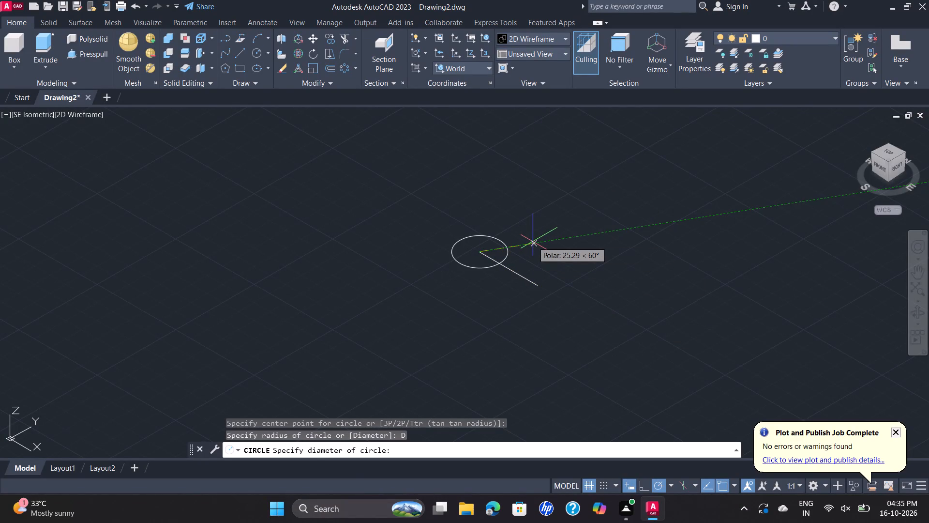
{"action": "type", "text": "22"}
{"action": "key", "text": "Return"}
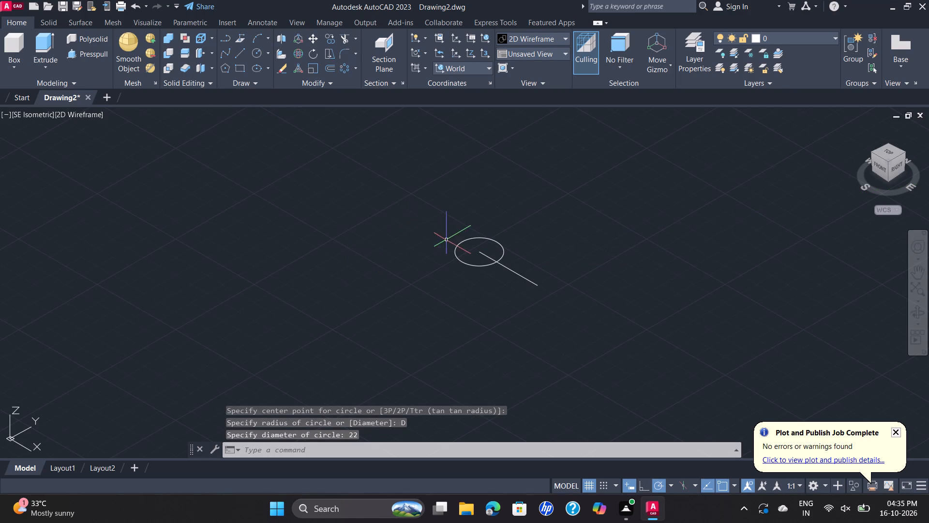
Draw a concentric circle of diameter 8 at the centre of the 22-diameter circle.
{"action": "key", "text": "space"}
{"action": "left_click", "coordinate": [479, 254]}
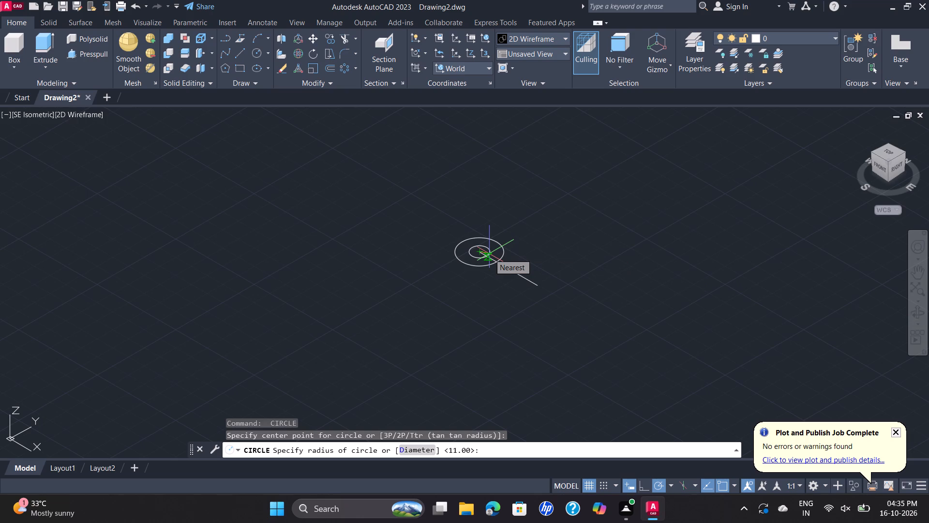
{"action": "key", "text": "d"}
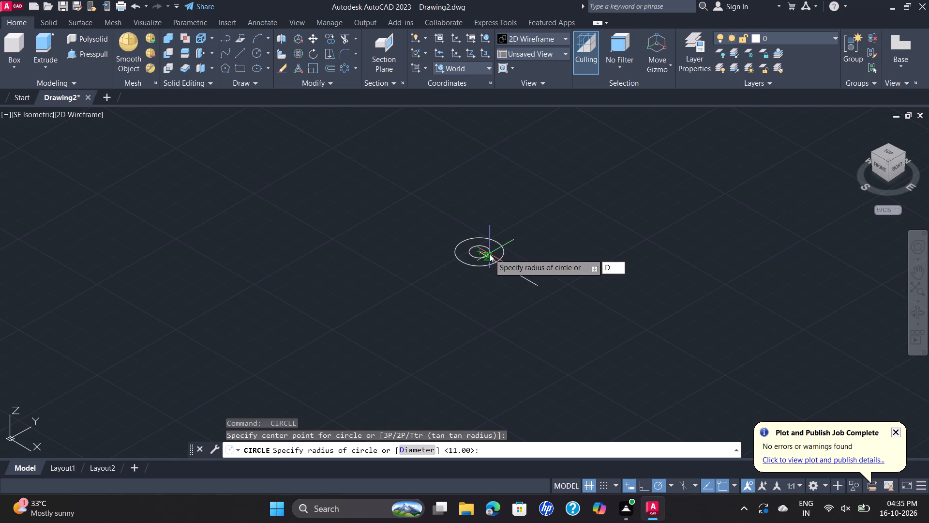
{"action": "key", "text": "Return"}
{"action": "key", "text": "8"}
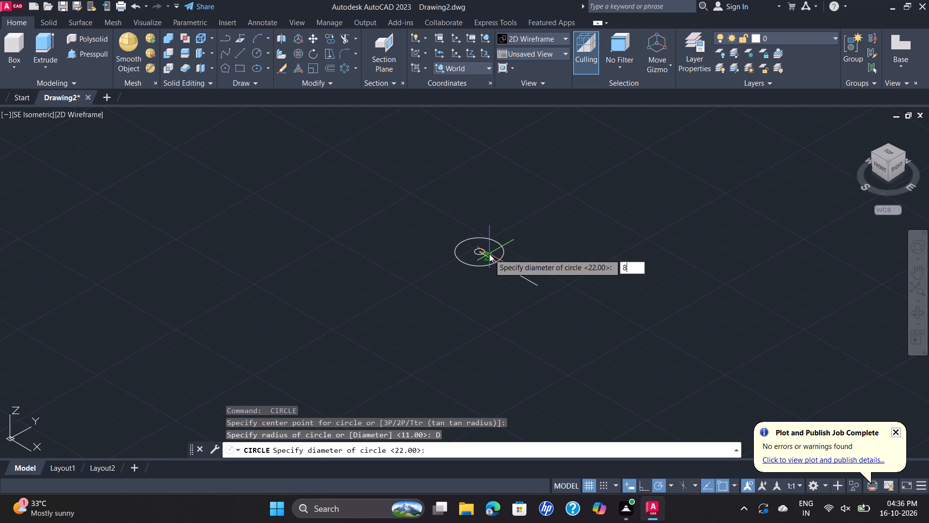
{"action": "key", "text": "Return"}
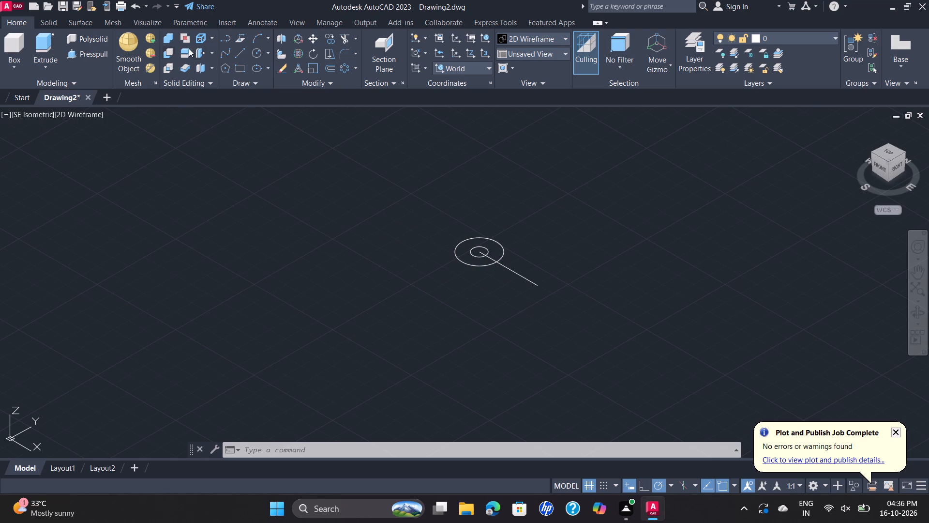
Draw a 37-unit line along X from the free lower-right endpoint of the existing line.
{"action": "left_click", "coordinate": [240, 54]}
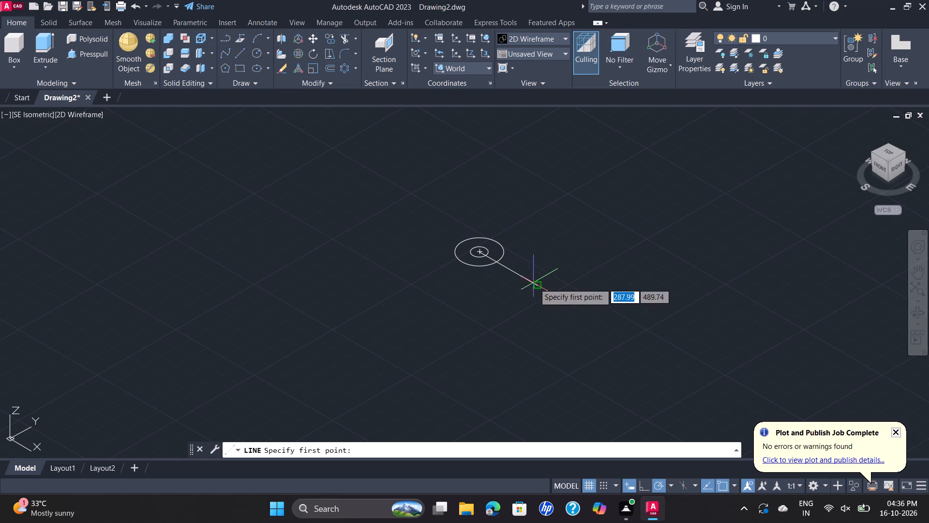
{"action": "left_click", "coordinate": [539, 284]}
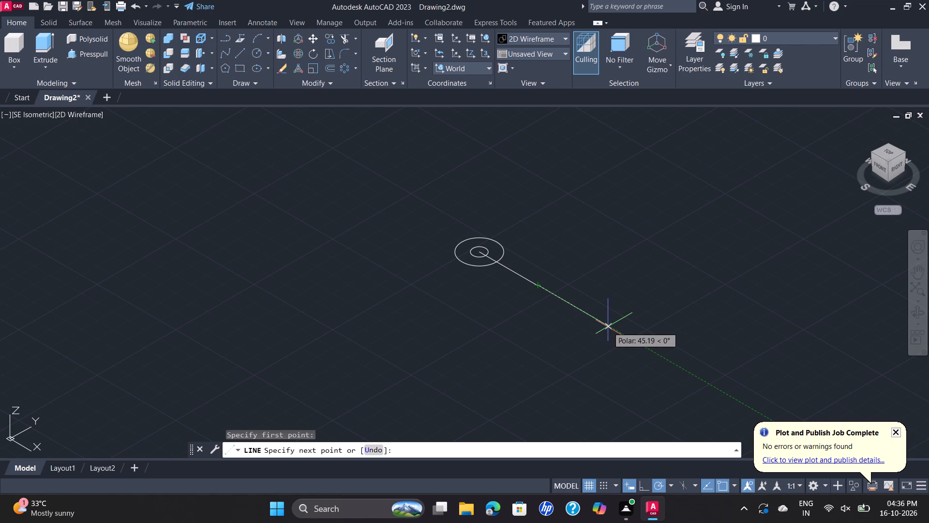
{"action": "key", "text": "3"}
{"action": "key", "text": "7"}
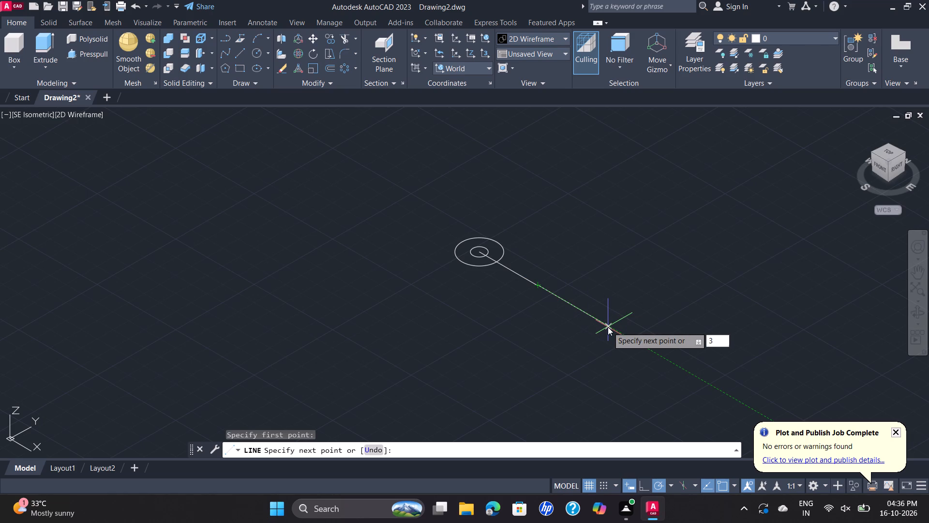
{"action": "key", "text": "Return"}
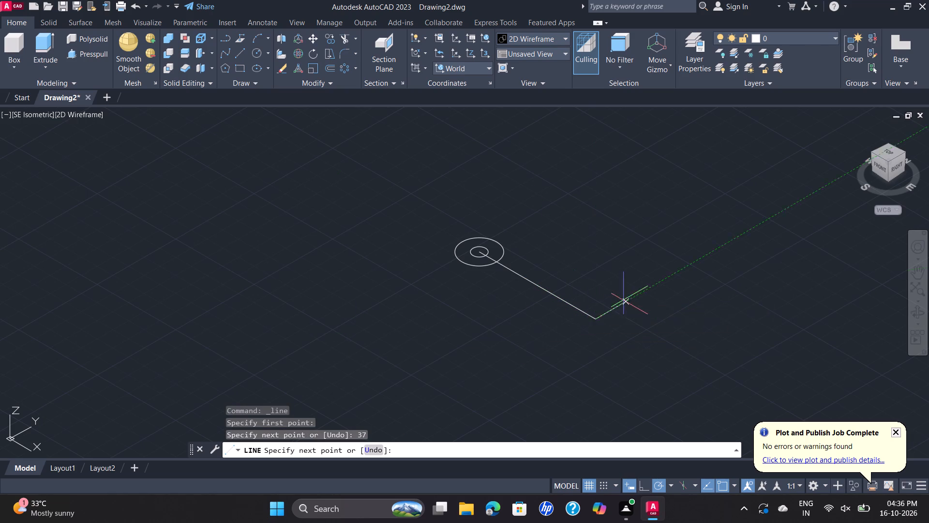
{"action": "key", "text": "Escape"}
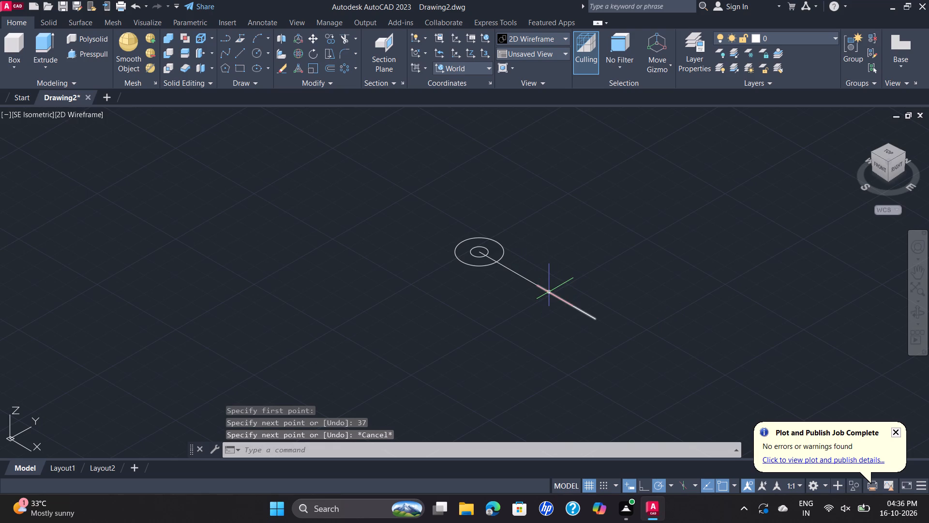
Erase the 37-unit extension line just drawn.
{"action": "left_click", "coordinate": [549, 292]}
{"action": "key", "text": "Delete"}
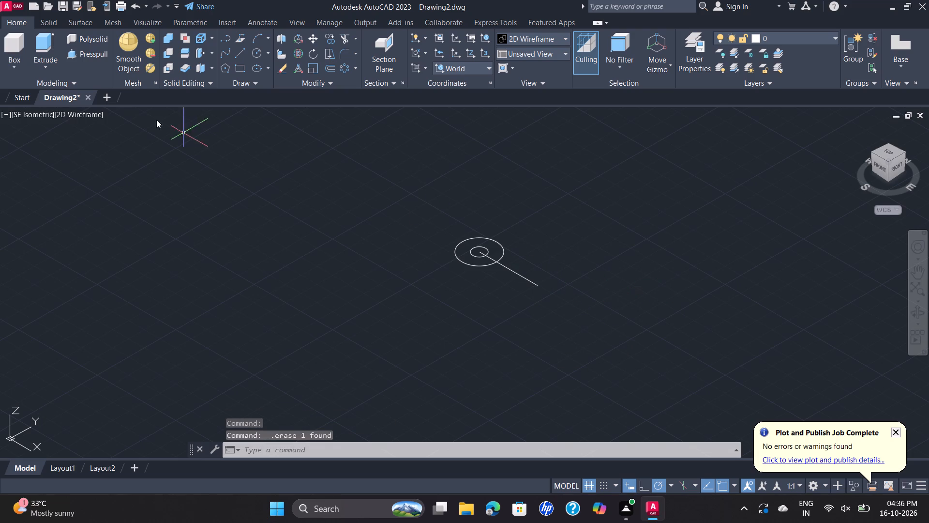
Draw a circle of radius 18 centred on the line's lower-right endpoint.
{"action": "left_click", "coordinate": [259, 53]}
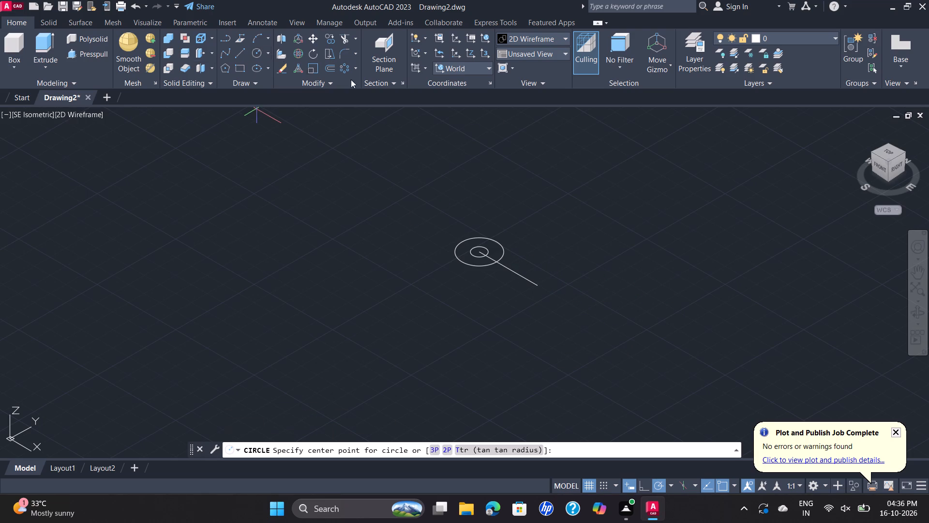
{"action": "left_click", "coordinate": [537, 285]}
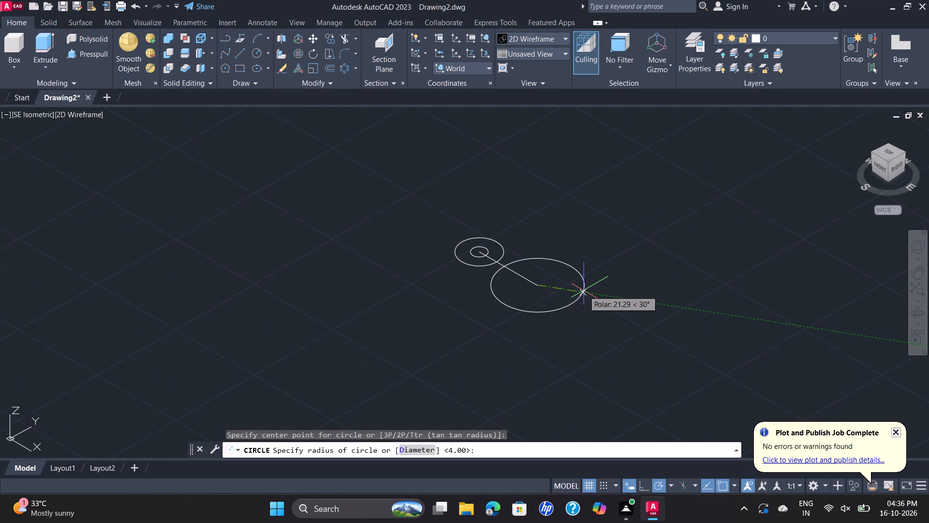
{"action": "key", "text": "1"}
{"action": "key", "text": "8"}
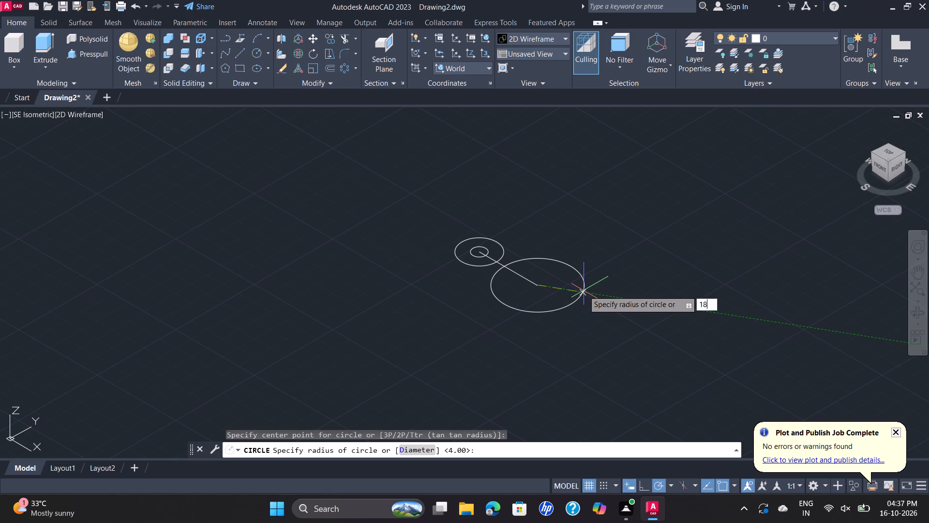
{"action": "key", "text": "Return"}
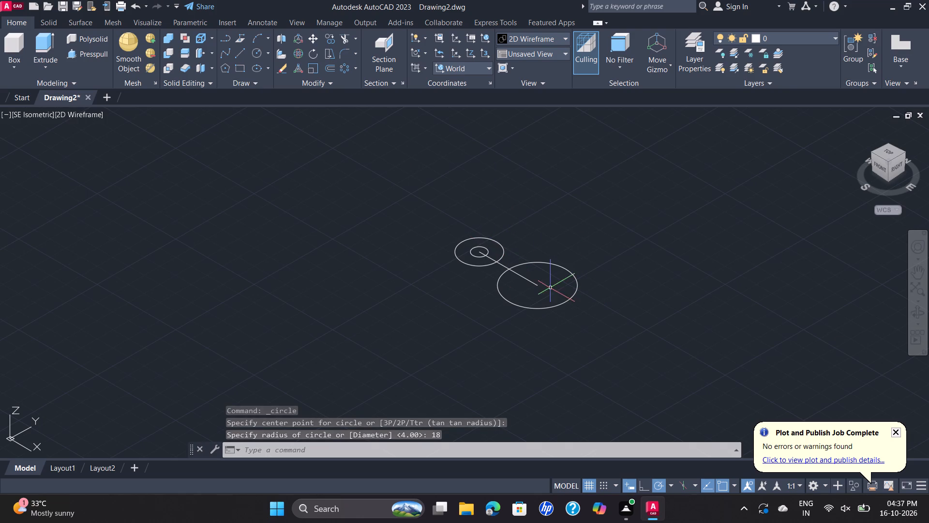
Draw a concentric circle of diameter 24 inside the 18-radius circle.
{"action": "key", "text": "space"}
{"action": "left_click", "coordinate": [538, 287]}
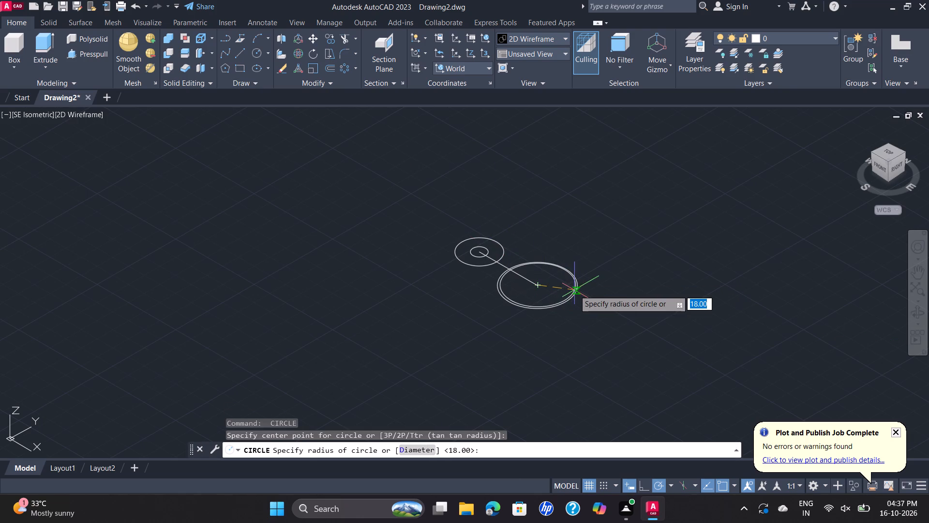
{"action": "type", "text": "DD"}
{"action": "key", "text": "Return"}
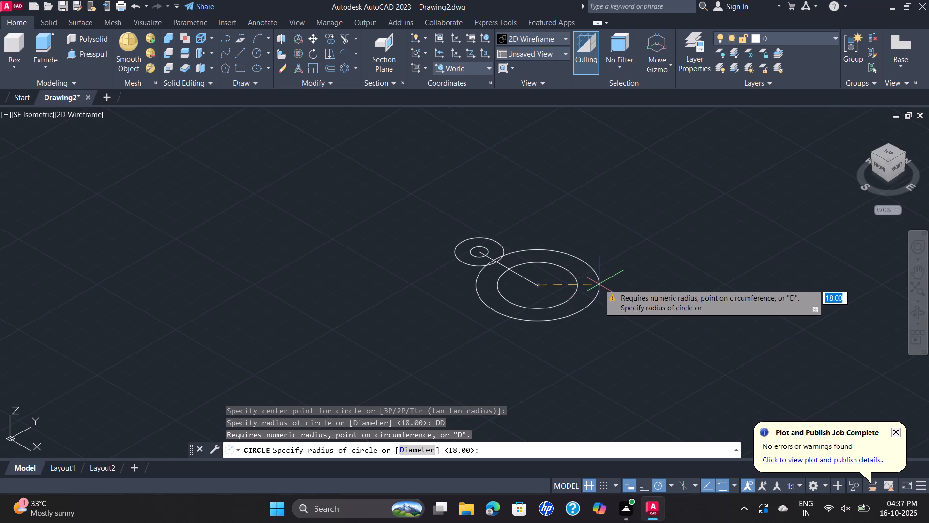
{"action": "key", "text": "d"}
{"action": "key", "text": "Return"}
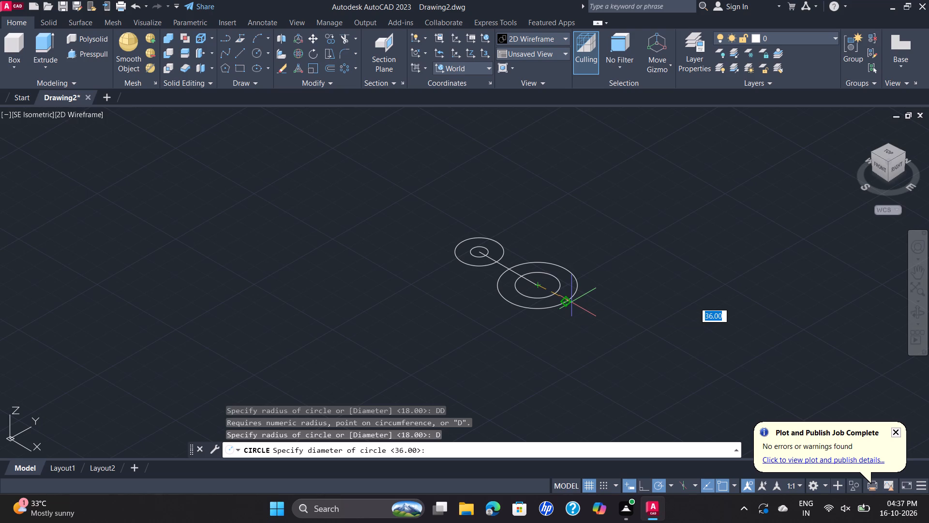
{"action": "type", "text": "24"}
{"action": "key", "text": "Return"}
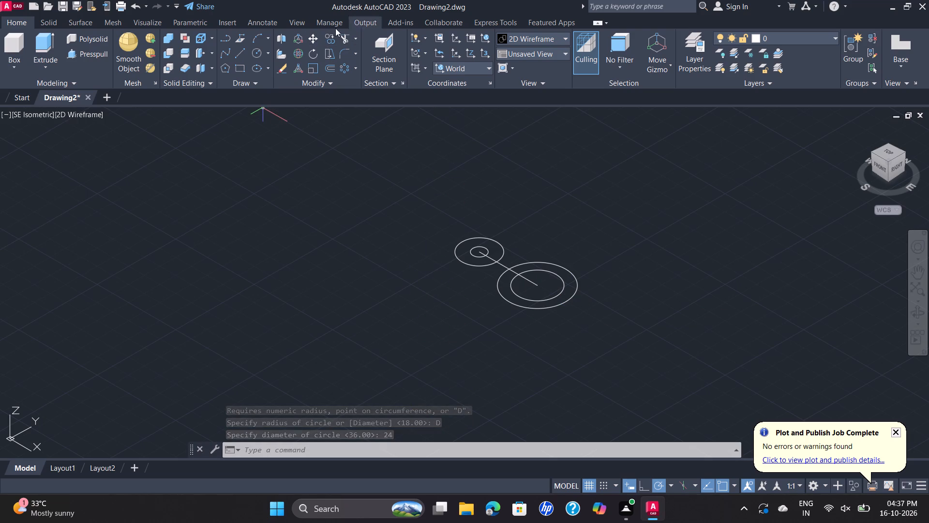
Draw a 37-unit line along X from the centre of the large circles, continuing the existing line outward.
{"action": "left_click", "coordinate": [240, 52]}
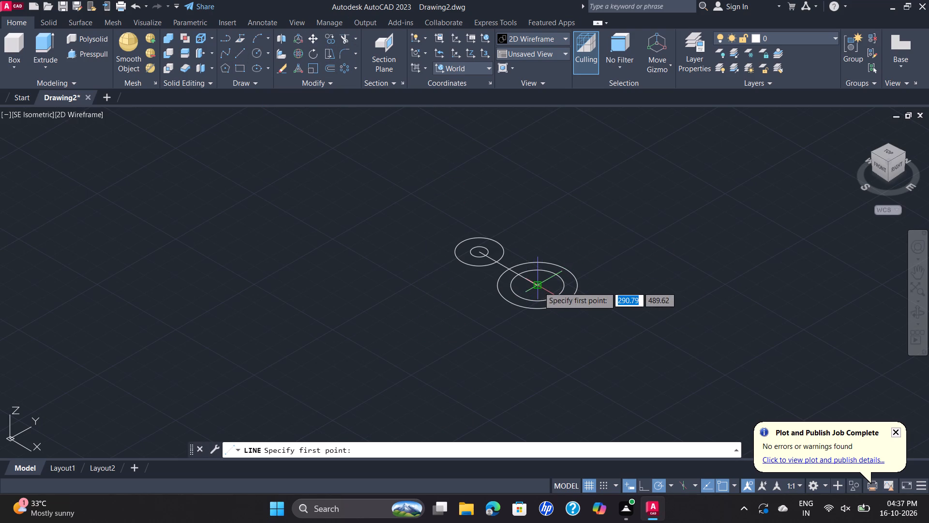
{"action": "left_click", "coordinate": [539, 287]}
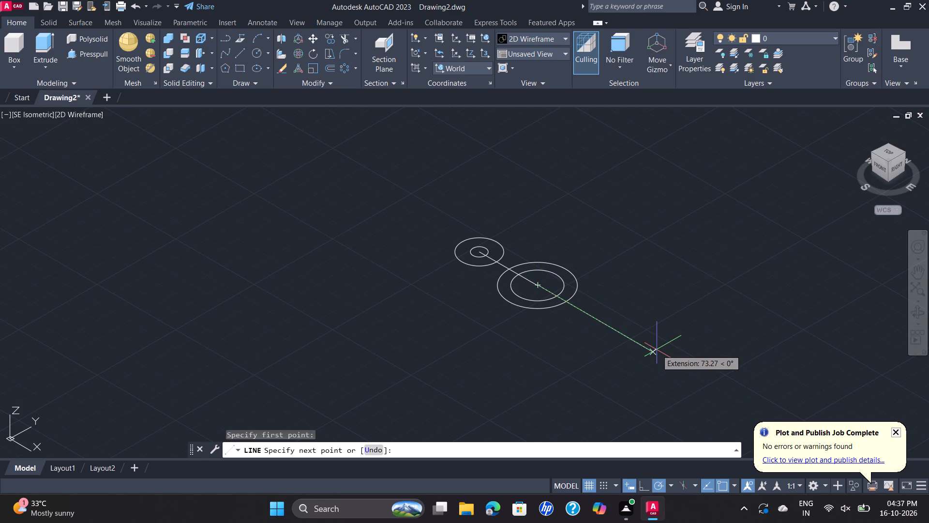
{"action": "type", "text": "37"}
{"action": "key", "text": "Return"}
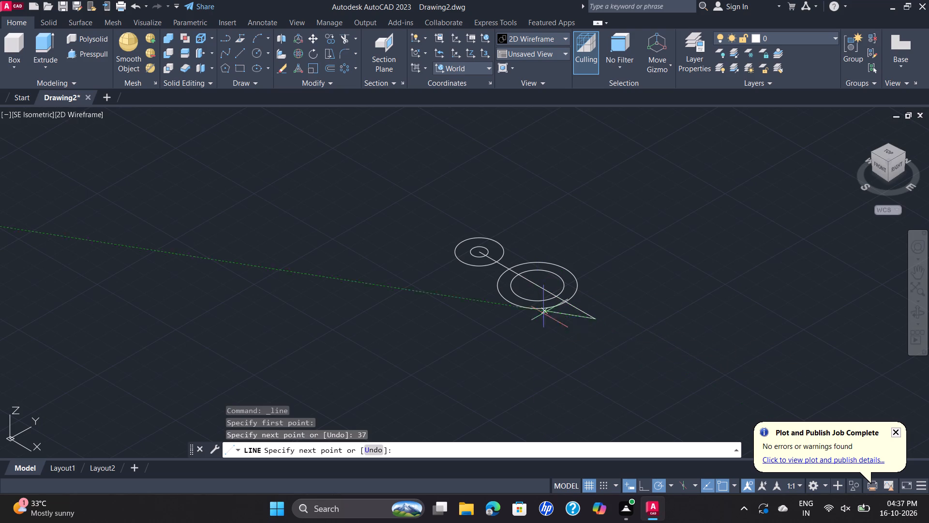
{"action": "key", "text": "Escape"}
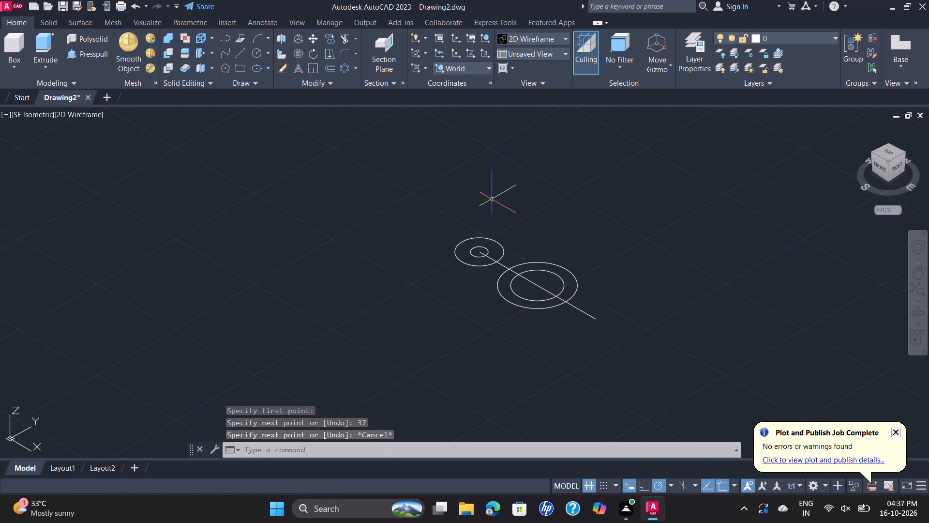
Copy the 22- and 8-diameter circles from their common centre to the outer endpoint of the second 37-unit line.
{"action": "left_click_drag", "start_coordinate": [522, 209], "coordinate": [516, 217]}
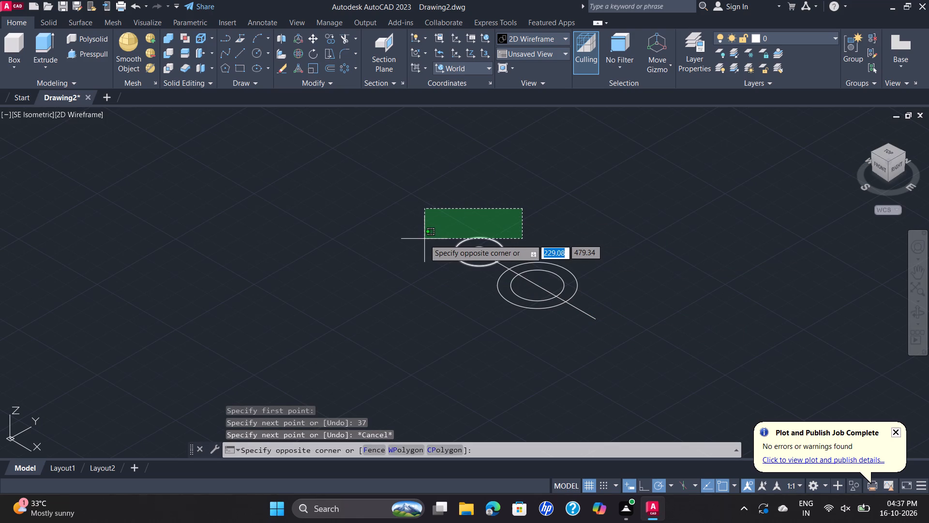
{"action": "left_click", "coordinate": [427, 250]}
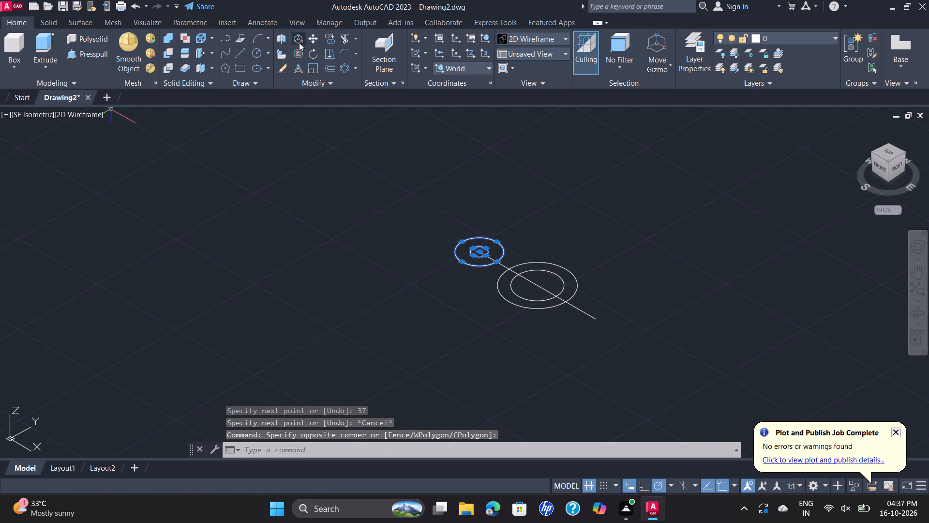
{"action": "left_click", "coordinate": [324, 37]}
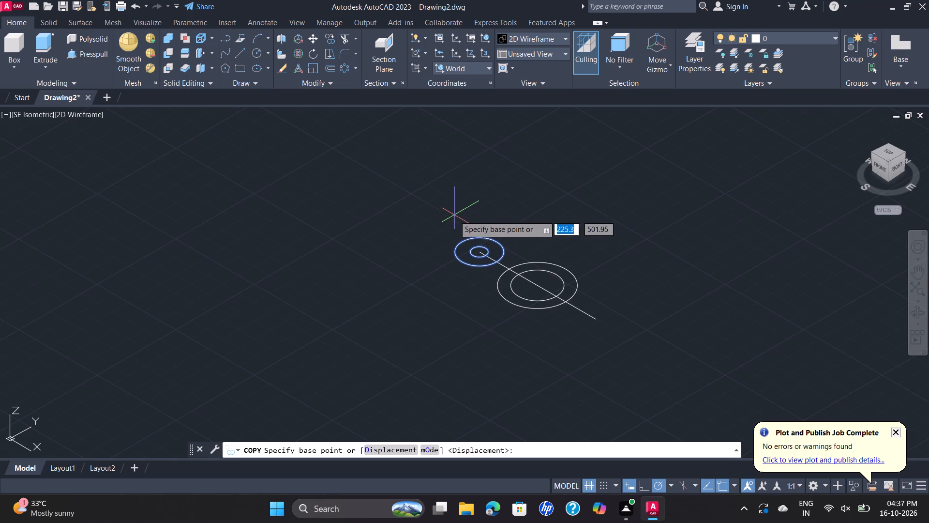
{"action": "scroll", "coordinate": [465, 232], "scroll_direction": "up", "scroll_amount": 2}
{"action": "left_click", "coordinate": [496, 280]}
{"action": "scroll", "coordinate": [497, 281], "scroll_direction": "down", "scroll_amount": 5}
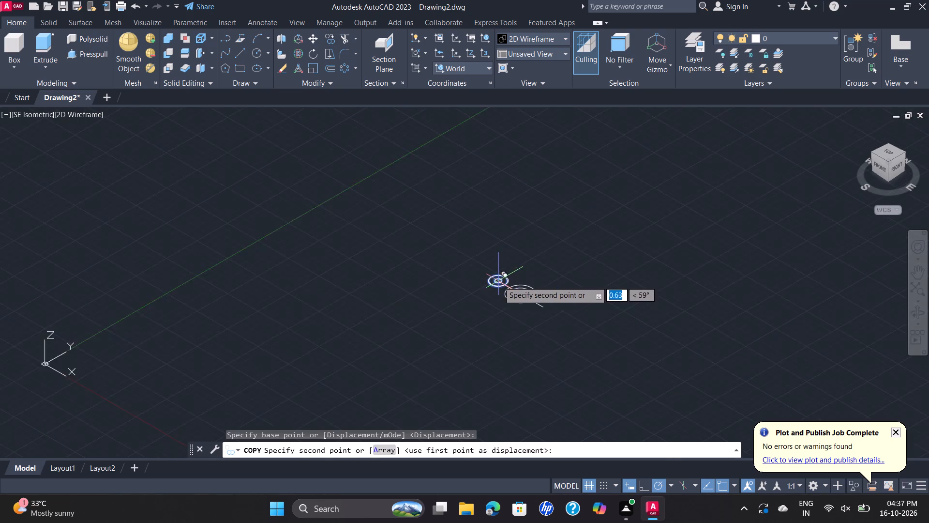
{"action": "scroll", "coordinate": [525, 302], "scroll_direction": "up", "scroll_amount": 3}
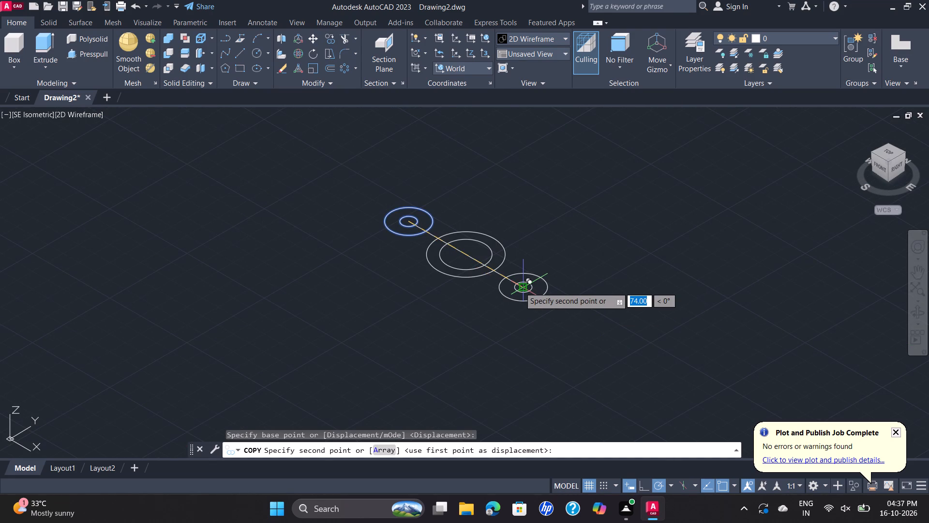
{"action": "scroll", "coordinate": [520, 287], "scroll_direction": "up", "scroll_amount": 2}
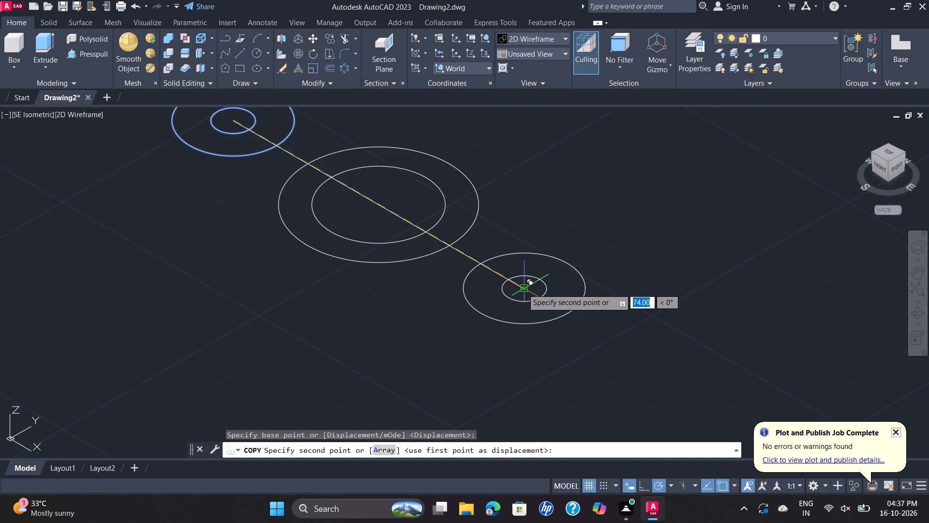
{"action": "left_click", "coordinate": [525, 287]}
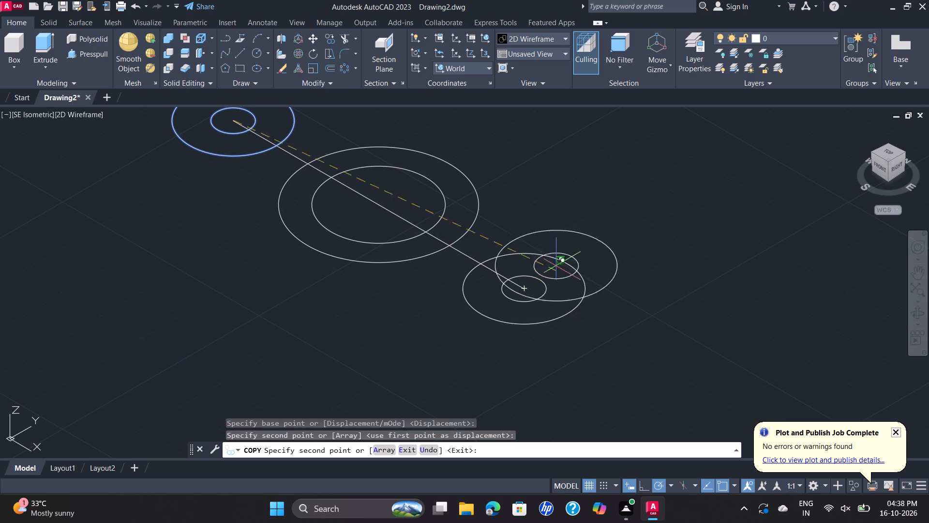
{"action": "key", "text": "Escape"}
{"action": "scroll", "coordinate": [584, 202], "scroll_direction": "down", "scroll_amount": 1}
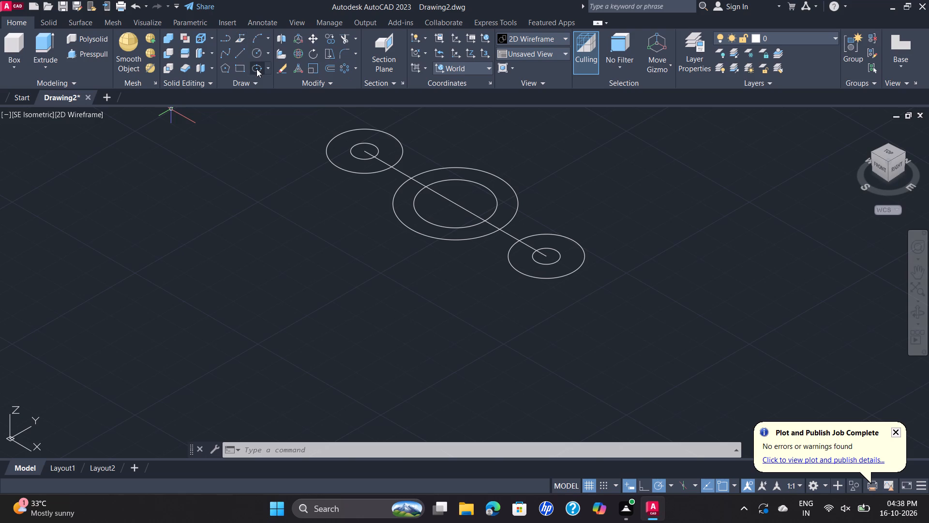
Draw two connected lines joining the +Y quadrant points of the three outer circles, about 37.66 units per segment.
{"action": "left_click", "coordinate": [244, 56]}
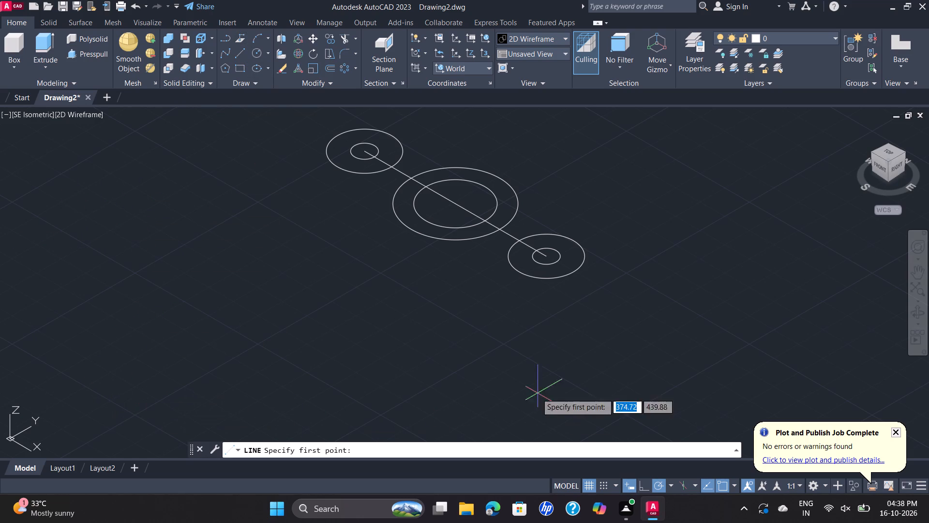
{"action": "left_click", "coordinate": [393, 135]}
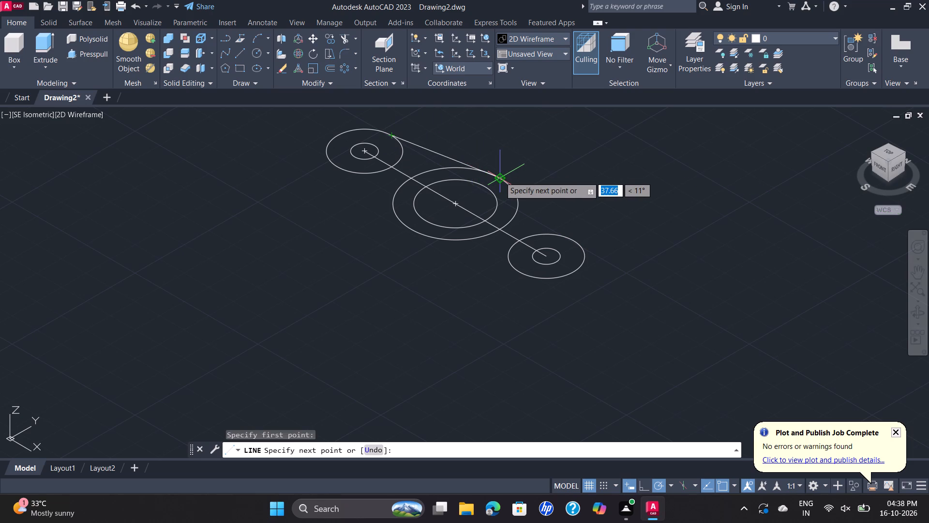
{"action": "left_click", "coordinate": [500, 177]}
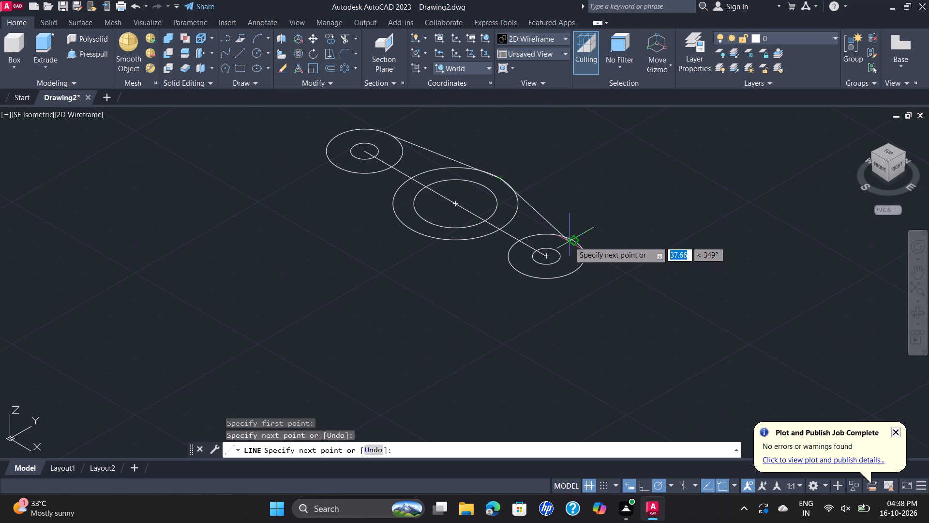
{"action": "left_click", "coordinate": [570, 244]}
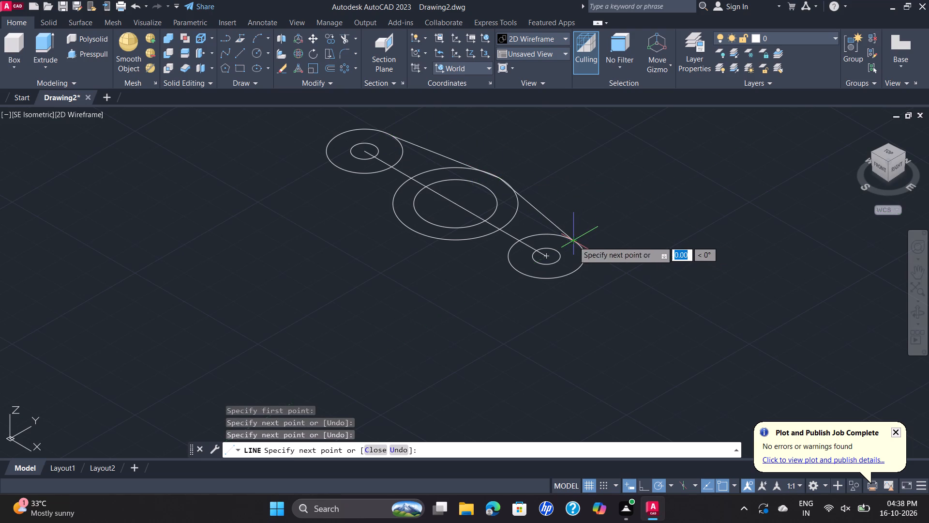
{"action": "key", "text": "Escape"}
Draw two connected lines joining the -Y quadrant points of the three outer circles along the opposite side.
{"action": "key", "text": "space"}
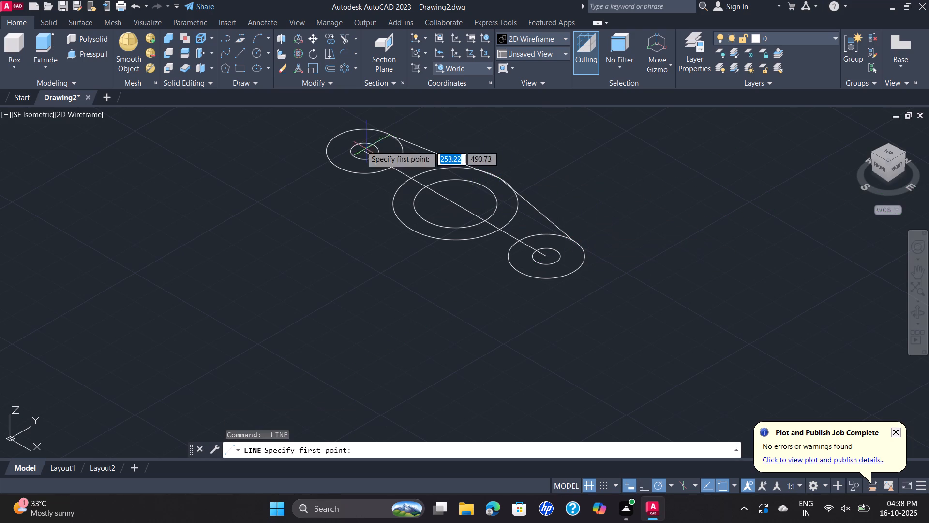
{"action": "left_click", "coordinate": [337, 166]}
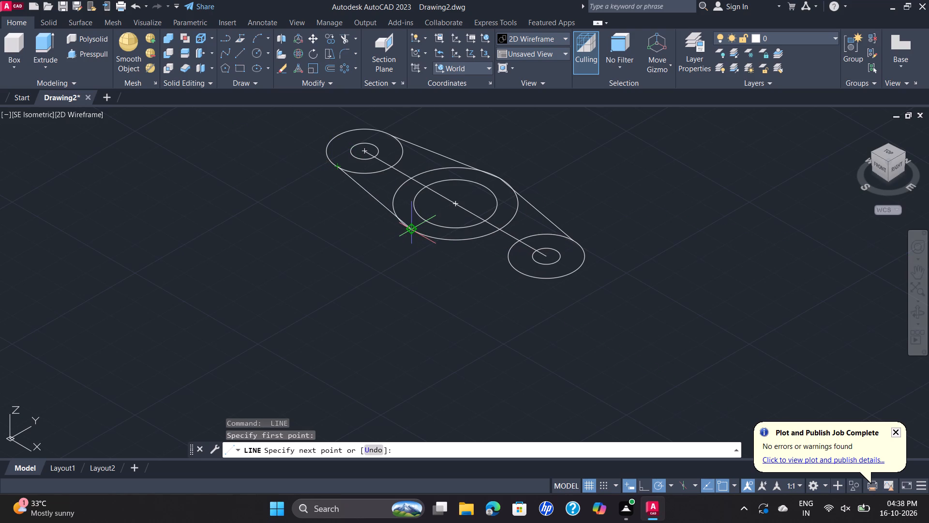
{"action": "left_click", "coordinate": [412, 230]}
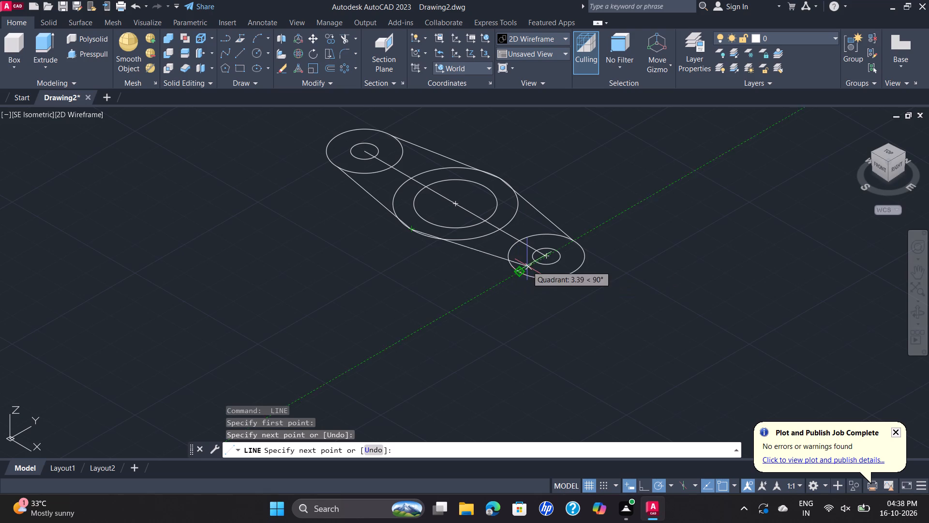
{"action": "left_click", "coordinate": [518, 272]}
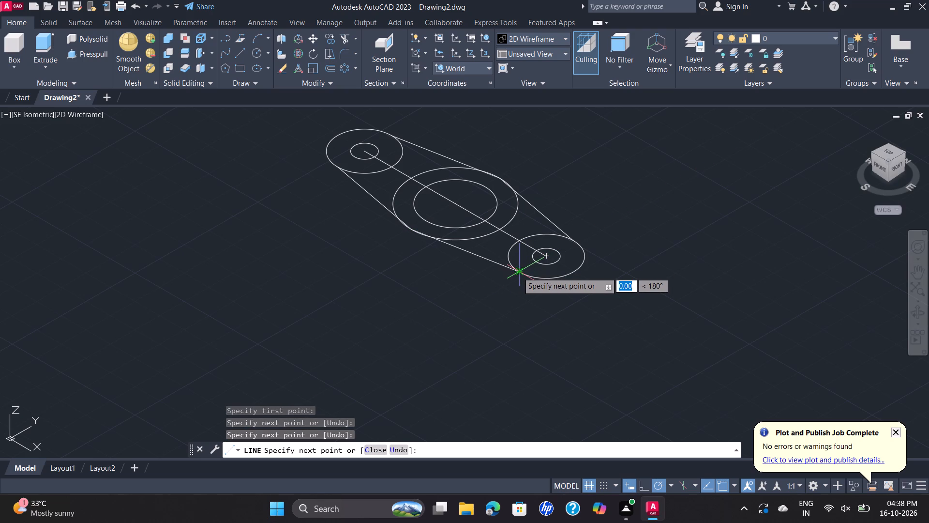
{"action": "key", "text": "grave"}
{"action": "key", "text": "Escape"}
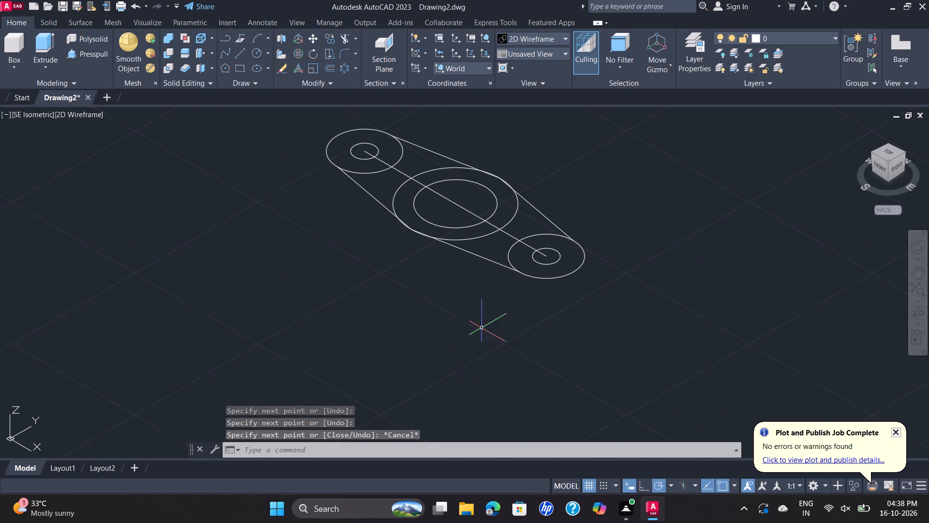
Examine closely how the side lines meet the outlines of the middle and end outer circles.
{"action": "scroll", "coordinate": [517, 256], "scroll_direction": "up", "scroll_amount": 1}
{"action": "scroll", "coordinate": [338, 212], "scroll_direction": "up", "scroll_amount": 2}
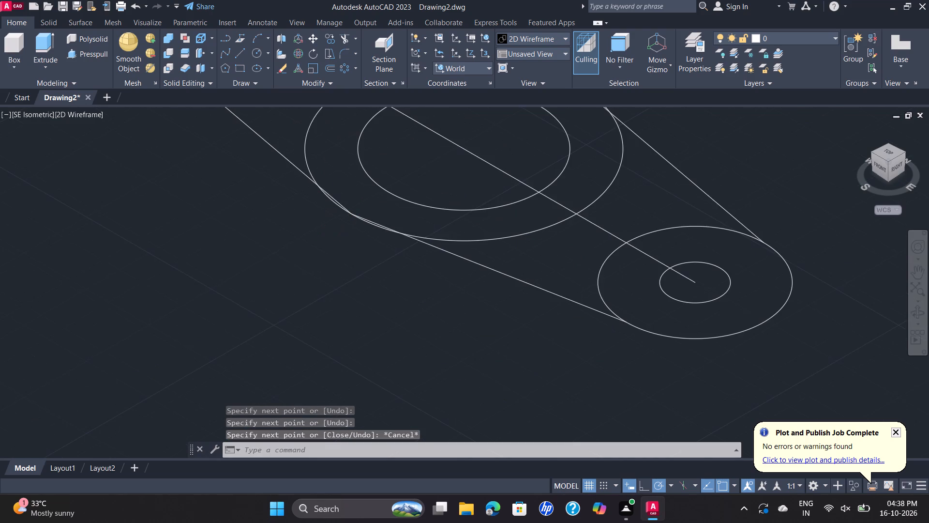
{"action": "scroll", "coordinate": [338, 212], "scroll_direction": "up", "scroll_amount": 2}
{"action": "scroll", "coordinate": [343, 211], "scroll_direction": "down", "scroll_amount": 3}
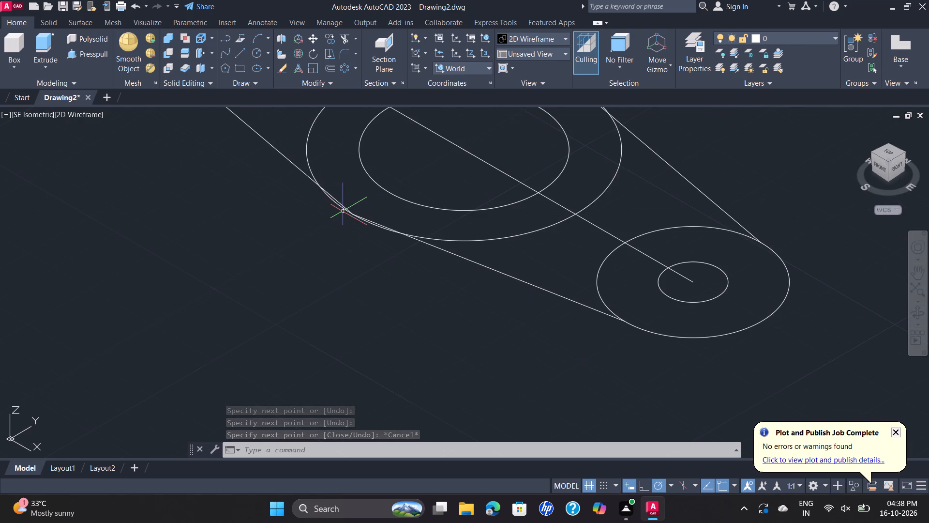
{"action": "scroll", "coordinate": [354, 187], "scroll_direction": "down", "scroll_amount": 2}
{"action": "middle_click_drag", "start_coordinate": [354, 187], "coordinate": [353, 251]}
{"action": "scroll", "coordinate": [354, 252], "scroll_direction": "up", "scroll_amount": 5}
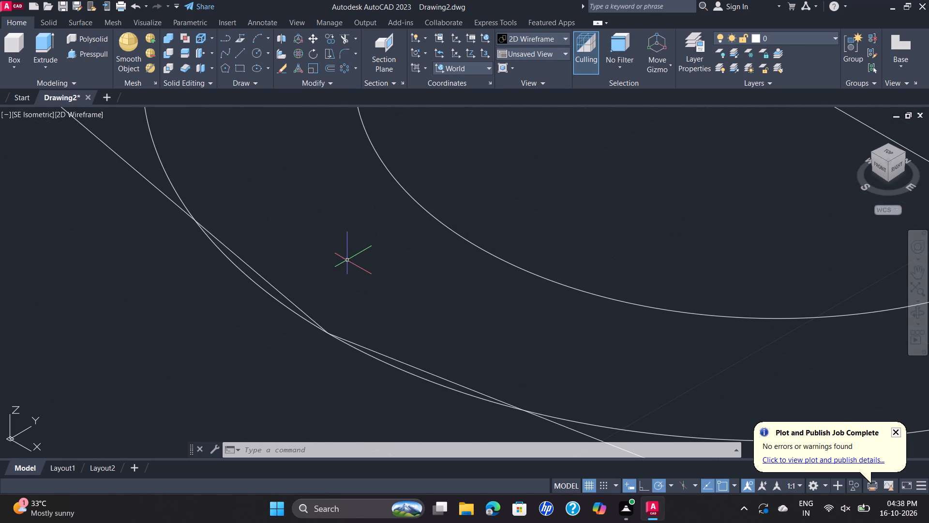
{"action": "scroll", "coordinate": [347, 261], "scroll_direction": "down", "scroll_amount": 3}
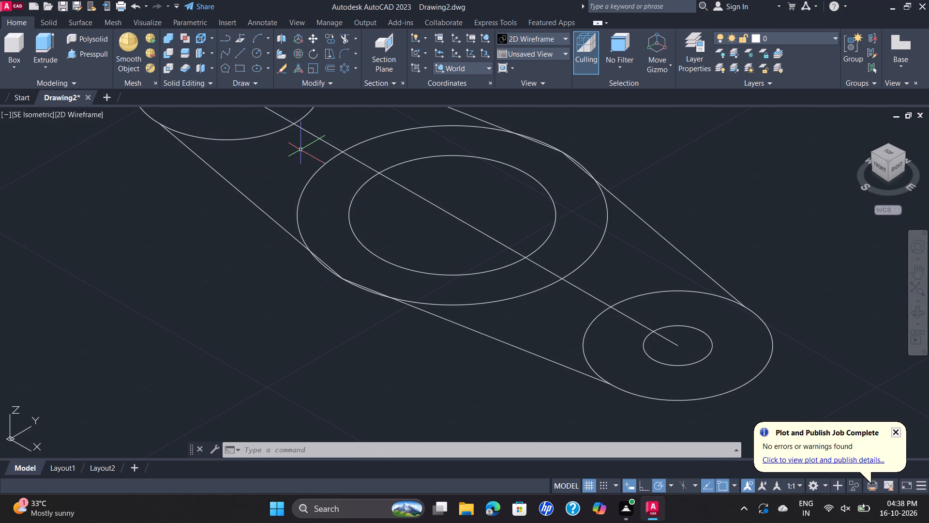
{"action": "middle_click_drag", "start_coordinate": [300, 150], "coordinate": [278, 230]}
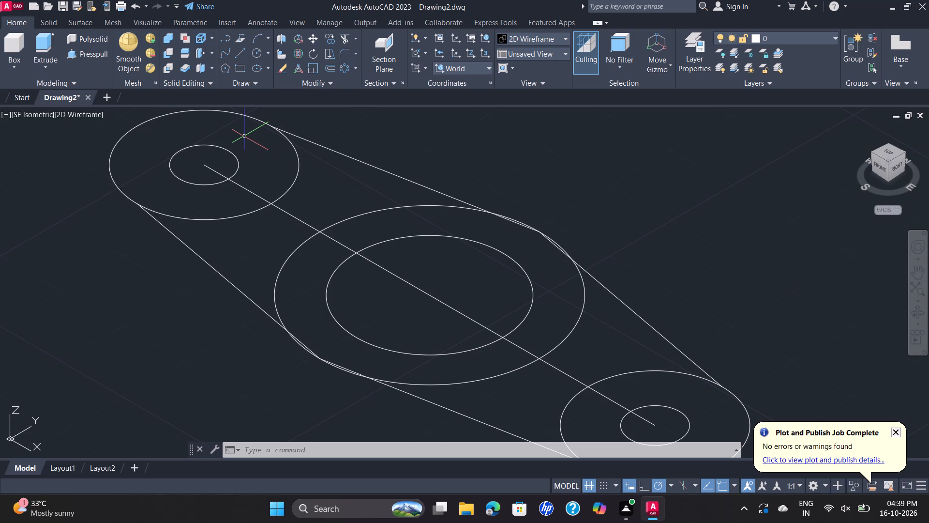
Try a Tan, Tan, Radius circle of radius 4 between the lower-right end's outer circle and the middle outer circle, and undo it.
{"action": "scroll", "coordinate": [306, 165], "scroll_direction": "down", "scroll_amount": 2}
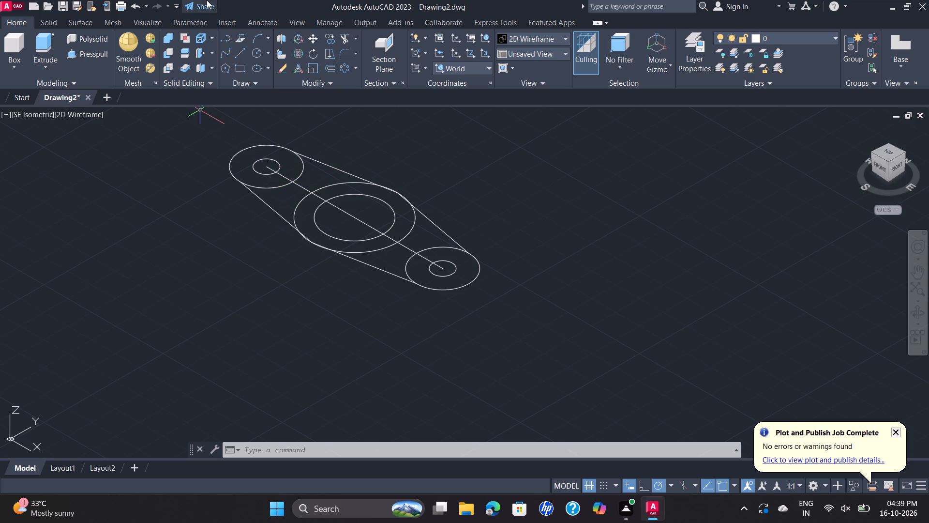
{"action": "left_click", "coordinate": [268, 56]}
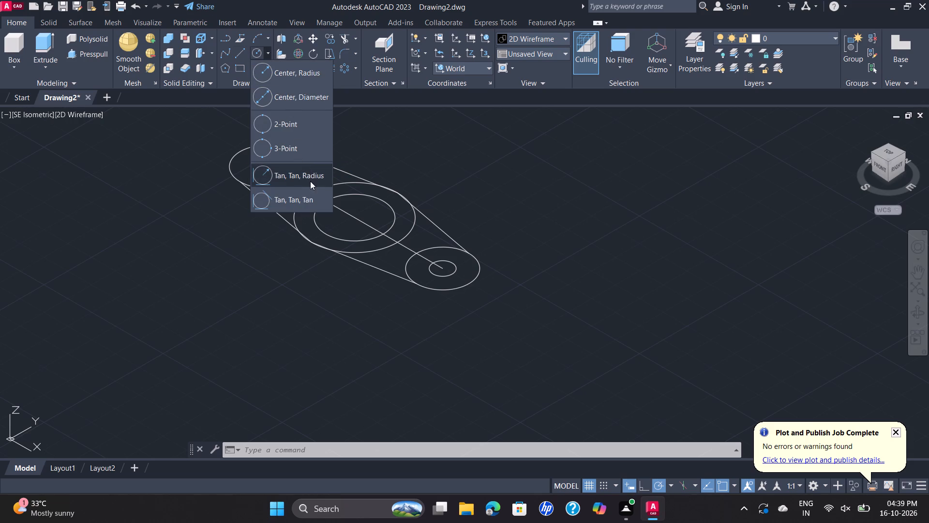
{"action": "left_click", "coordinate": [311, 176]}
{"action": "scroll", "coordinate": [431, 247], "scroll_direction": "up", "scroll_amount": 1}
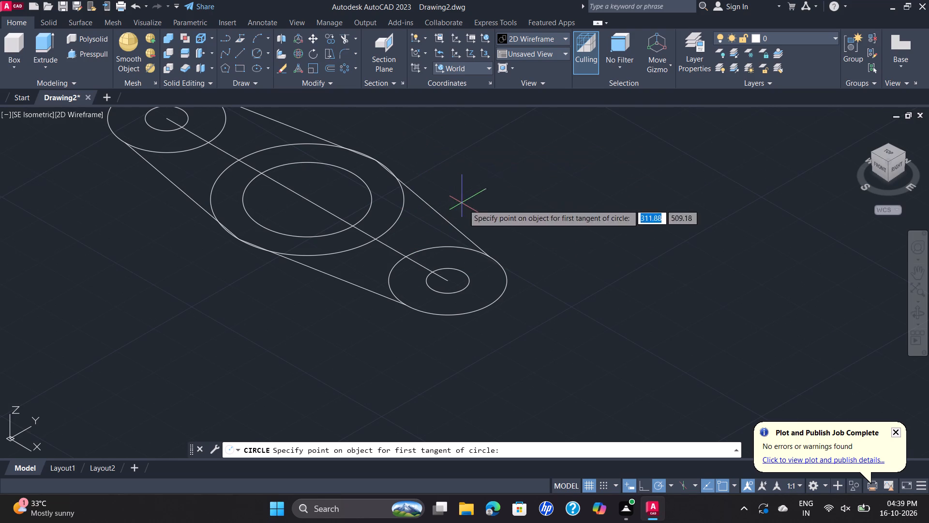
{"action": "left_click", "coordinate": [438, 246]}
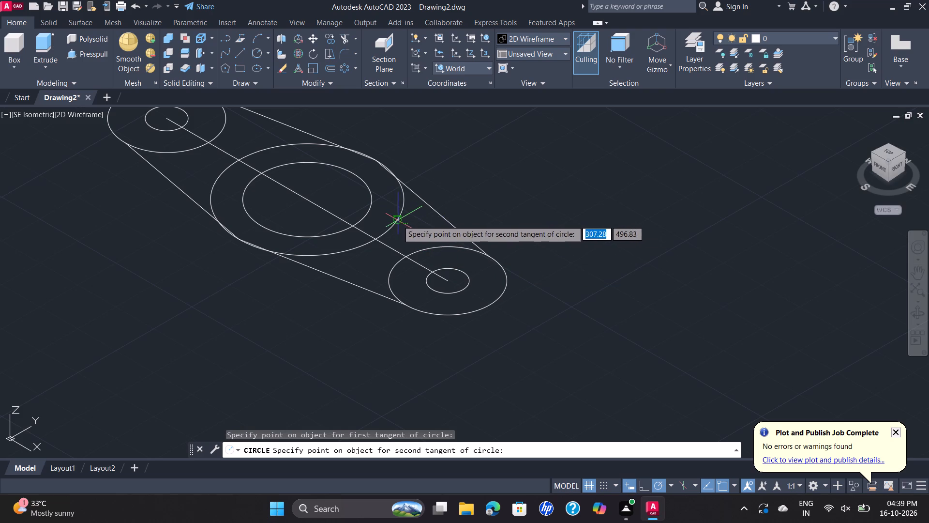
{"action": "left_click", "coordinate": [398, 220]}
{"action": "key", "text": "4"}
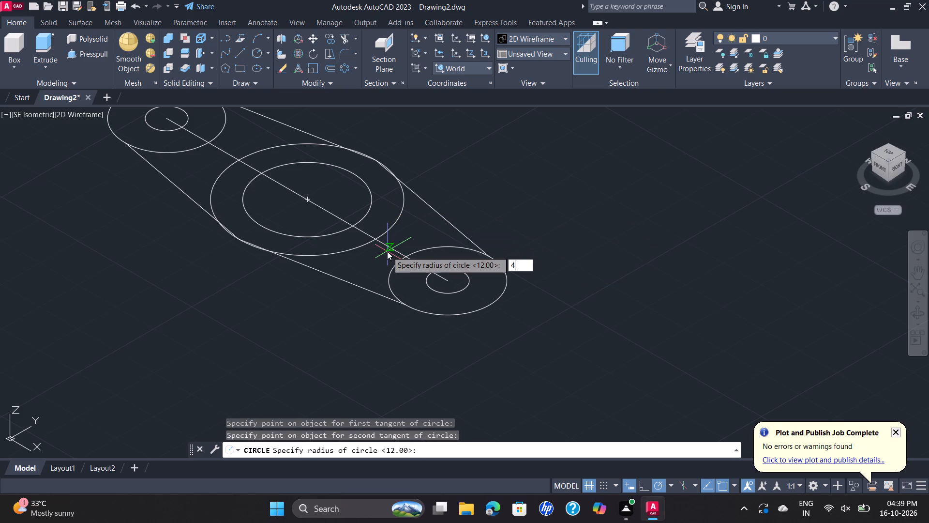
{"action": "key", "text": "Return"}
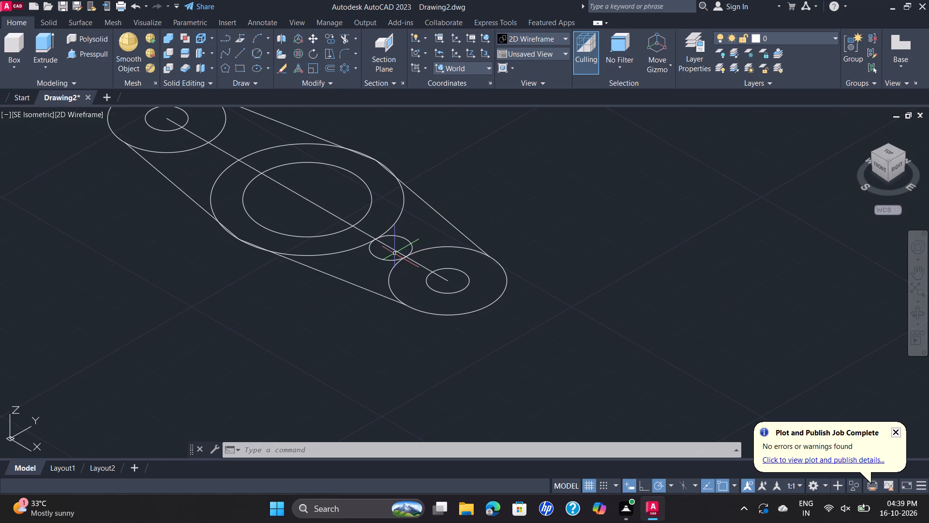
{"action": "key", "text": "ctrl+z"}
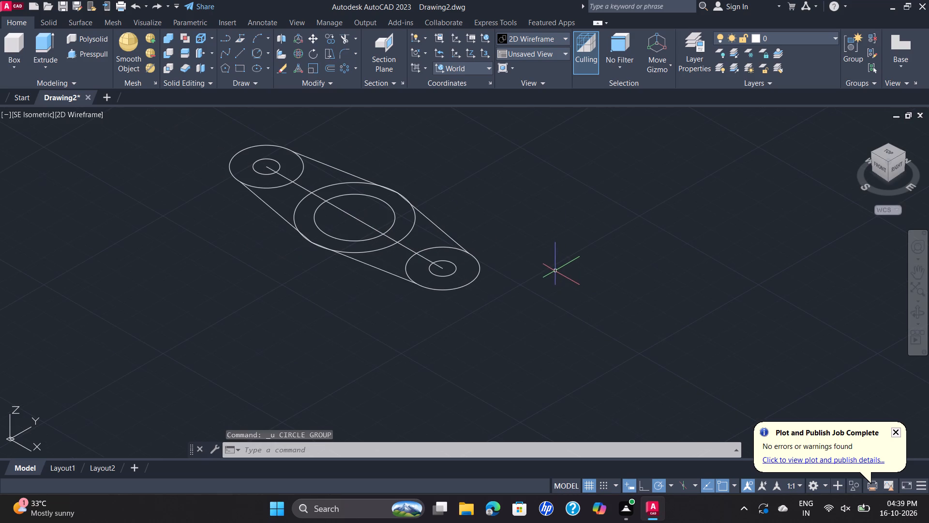
Draw a Tan, Tan, Radius circle of radius 4 tangent to the middle outer circle and the lower-right end's outer circle.
{"action": "scroll", "coordinate": [245, 44], "scroll_direction": "up", "scroll_amount": 2}
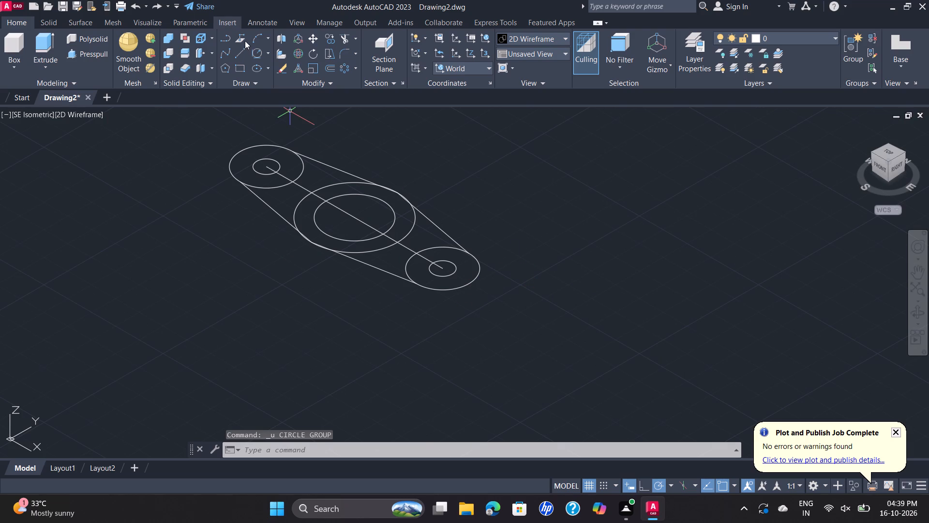
{"action": "left_click", "coordinate": [256, 50]}
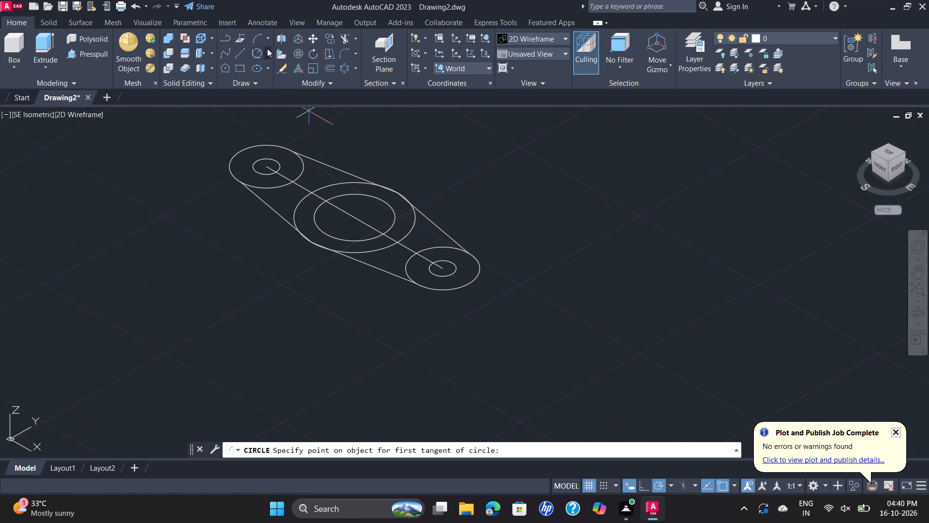
{"action": "left_click", "coordinate": [412, 227]}
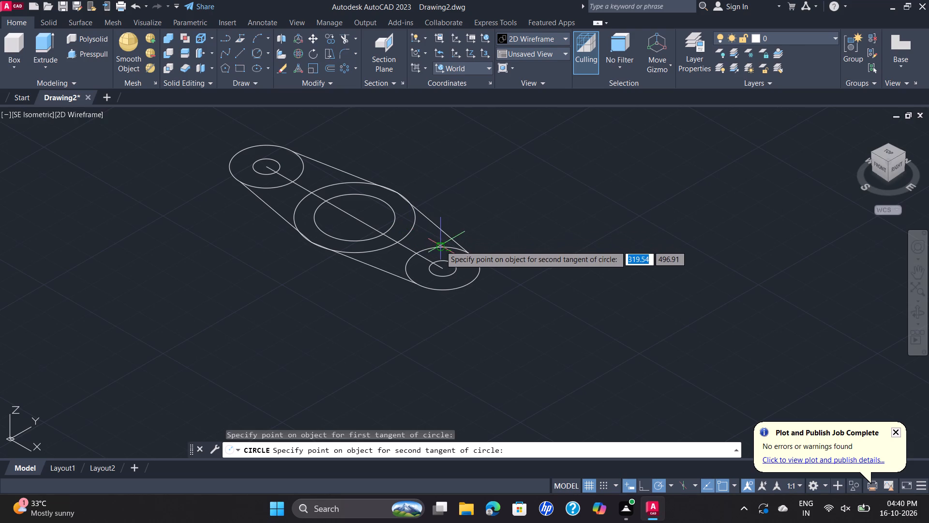
{"action": "left_click", "coordinate": [433, 246]}
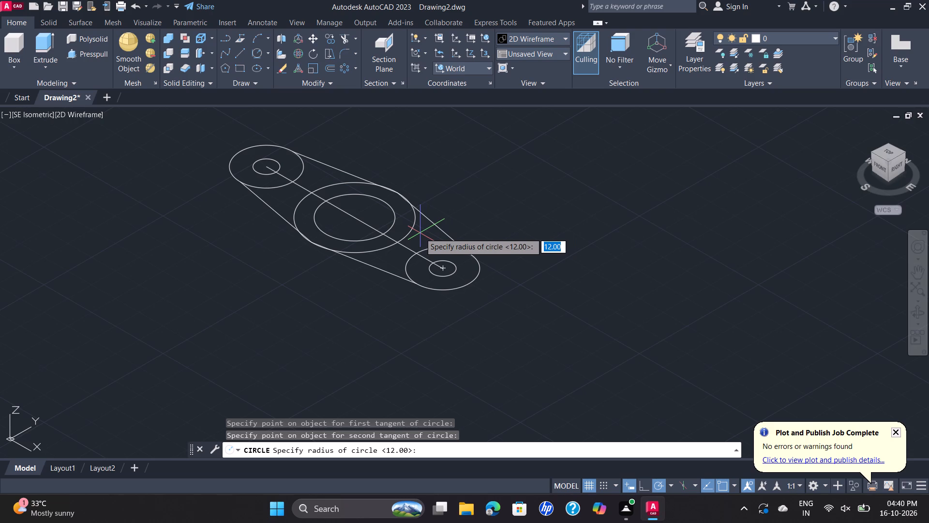
{"action": "key", "text": "4"}
{"action": "key", "text": "Return"}
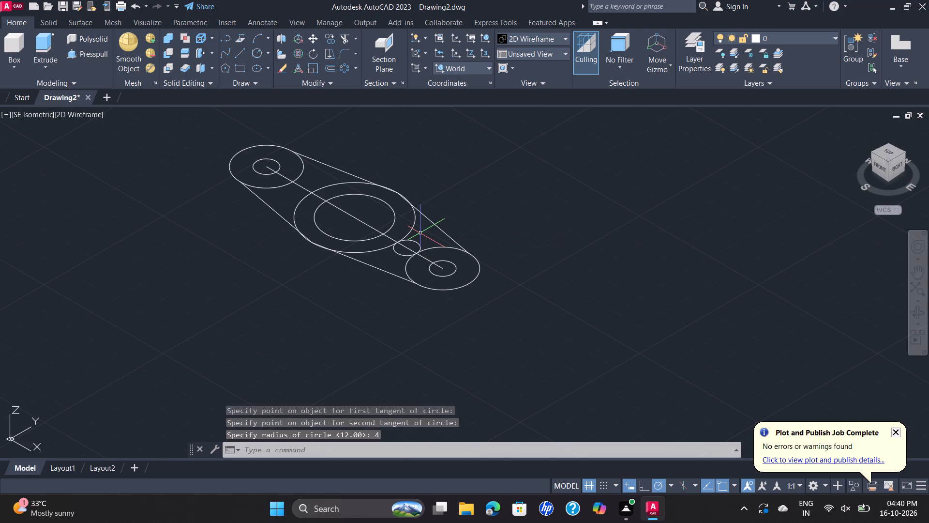
Examine where the radius-4 circle touches the two outer circles and the centre line.
{"action": "scroll", "coordinate": [401, 252], "scroll_direction": "up", "scroll_amount": 3}
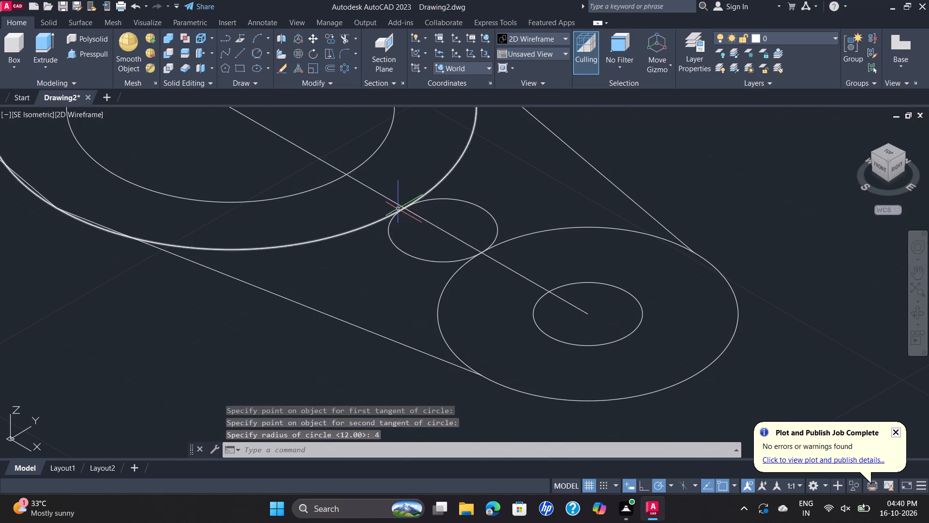
{"action": "scroll", "coordinate": [401, 209], "scroll_direction": "up", "scroll_amount": 2}
{"action": "scroll", "coordinate": [400, 209], "scroll_direction": "down", "scroll_amount": 1}
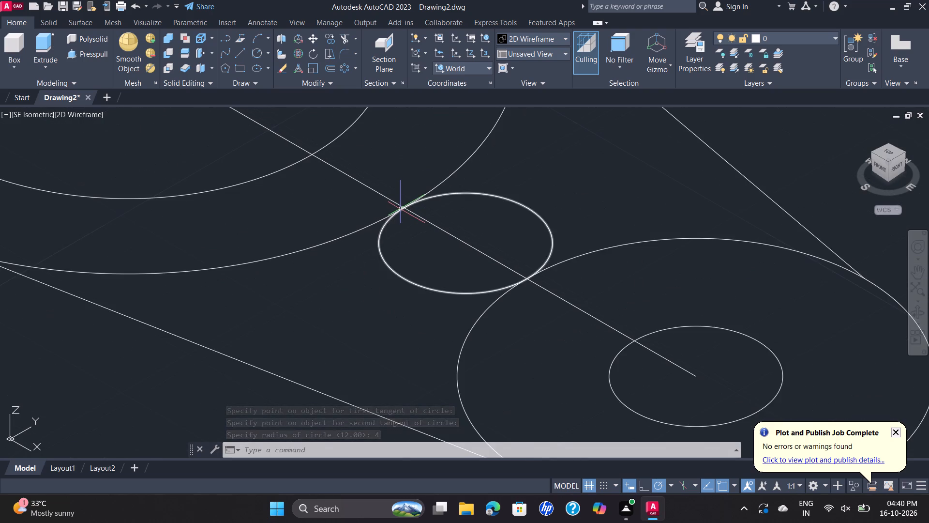
{"action": "scroll", "coordinate": [400, 209], "scroll_direction": "down", "scroll_amount": 1}
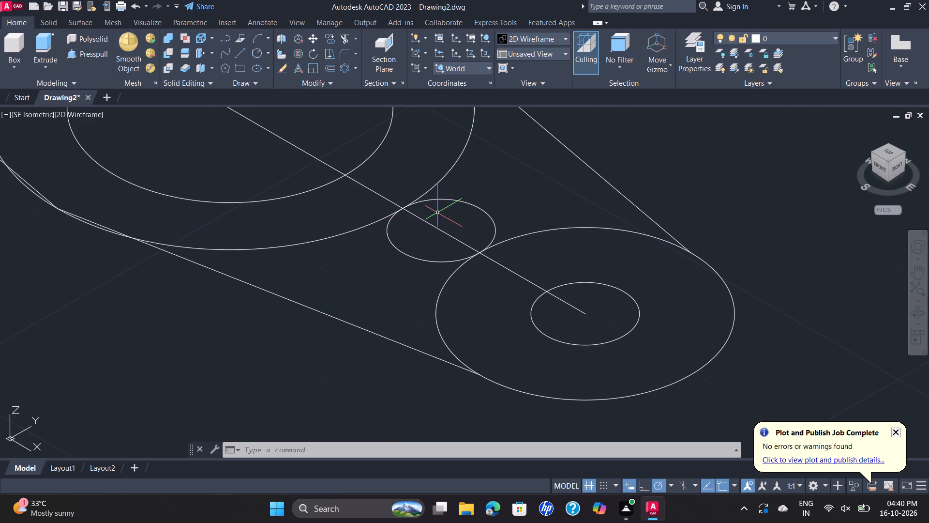
{"action": "scroll", "coordinate": [447, 211], "scroll_direction": "up", "scroll_amount": 1}
{"action": "scroll", "coordinate": [447, 211], "scroll_direction": "down", "scroll_amount": 1}
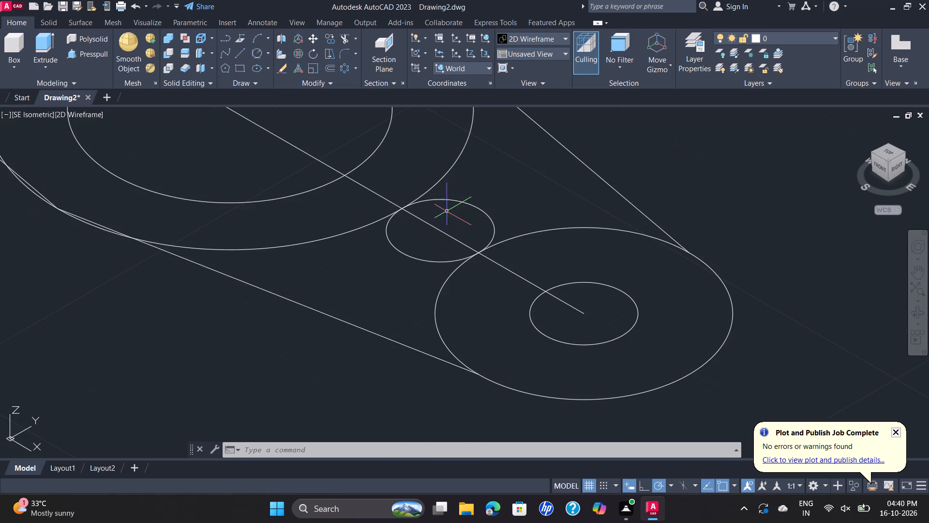
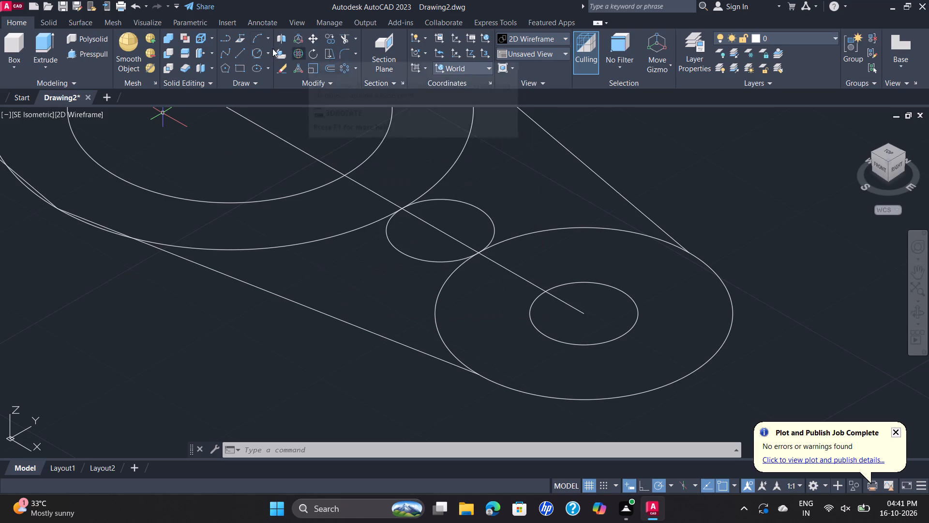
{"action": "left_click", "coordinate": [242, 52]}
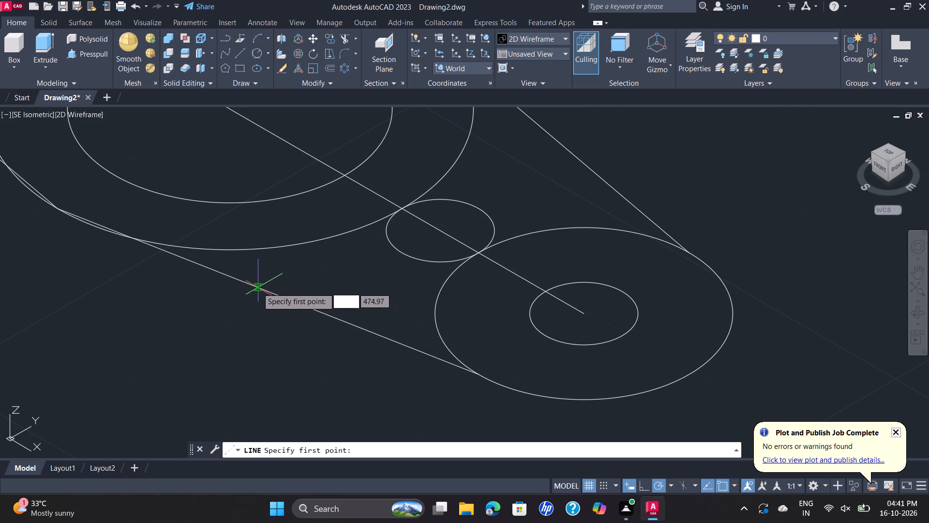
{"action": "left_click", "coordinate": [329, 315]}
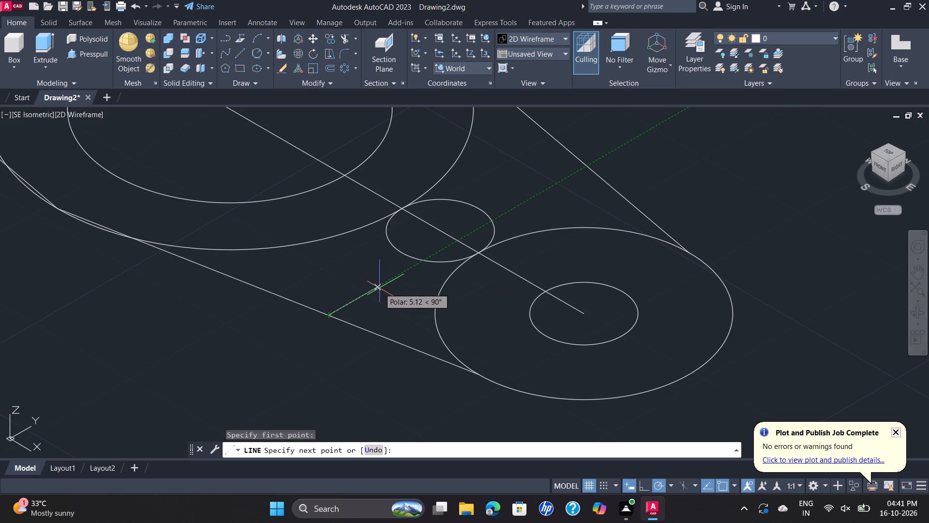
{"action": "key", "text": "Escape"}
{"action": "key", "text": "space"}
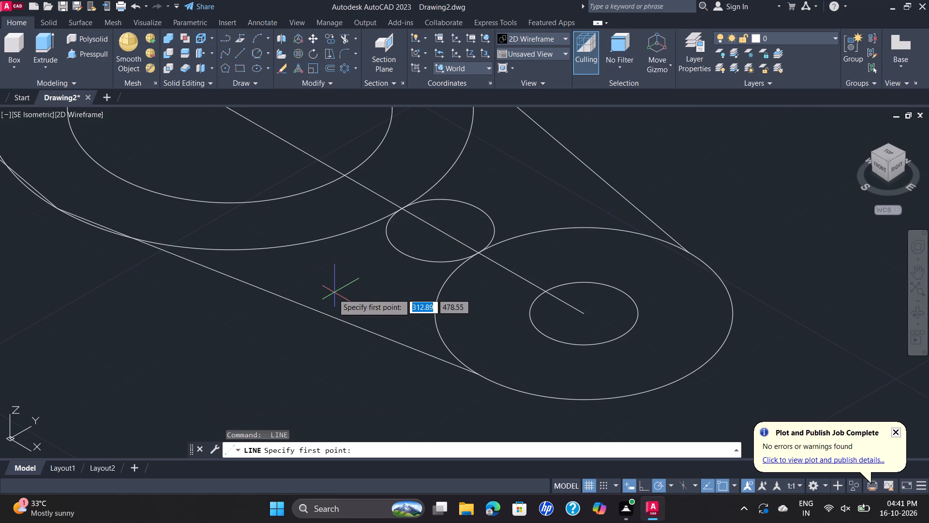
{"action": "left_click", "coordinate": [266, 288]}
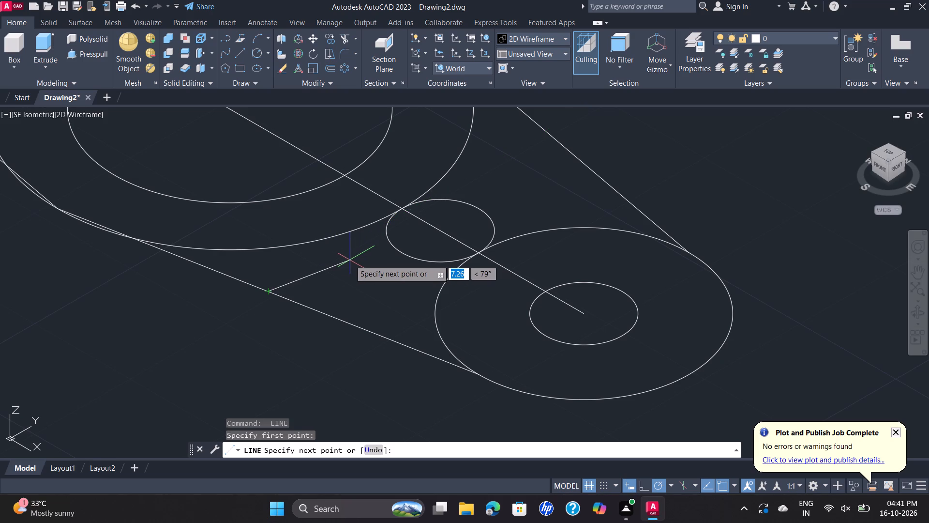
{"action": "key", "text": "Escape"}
Draw a 5-unit line at 90° from the lower side line, between the middle and lower-right end circles, toward the centre line.
{"action": "key", "text": "space"}
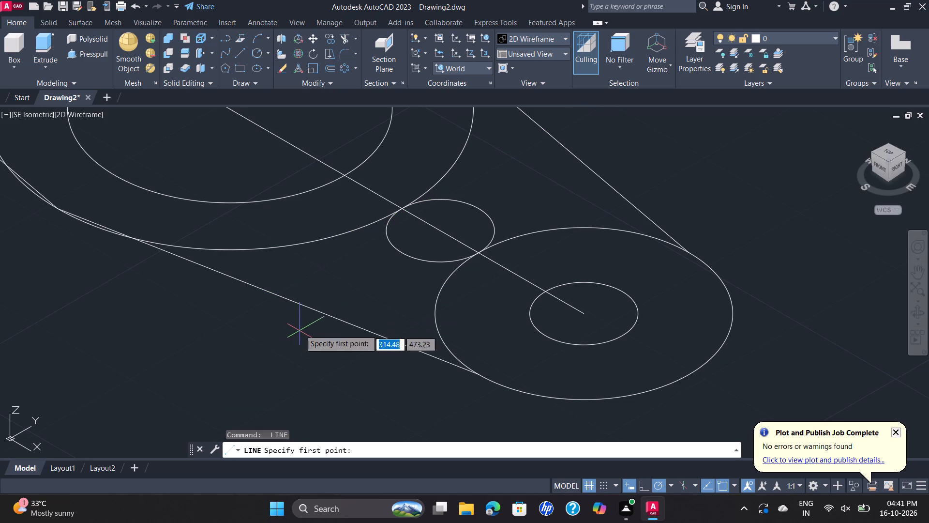
{"action": "left_click", "coordinate": [318, 311]}
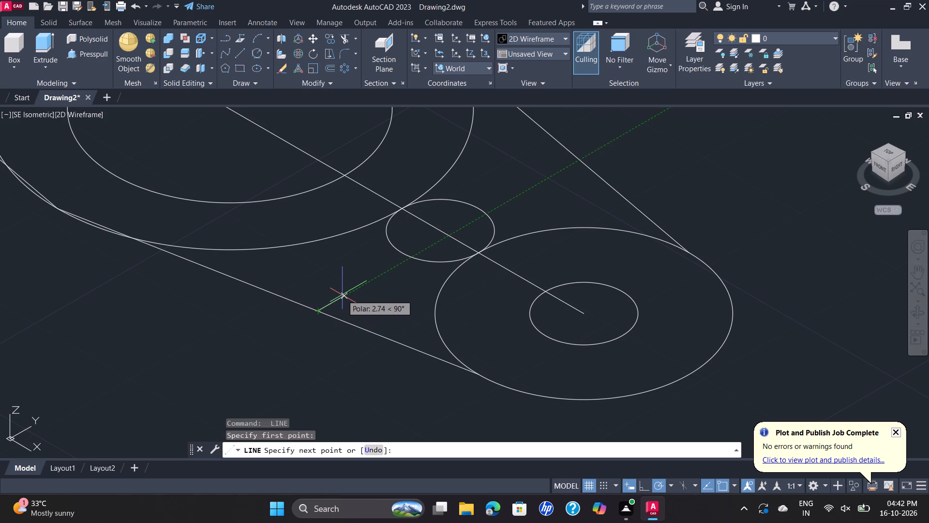
{"action": "key", "text": "5"}
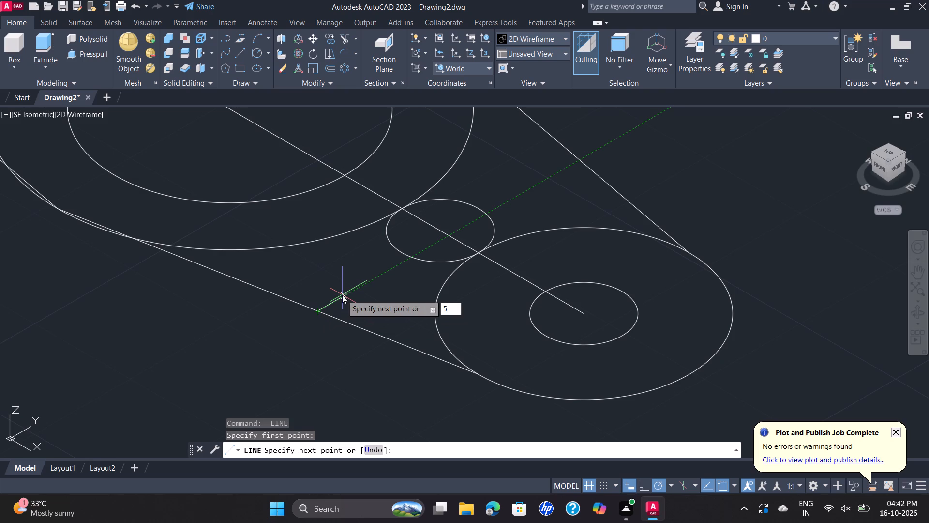
{"action": "key", "text": "Return"}
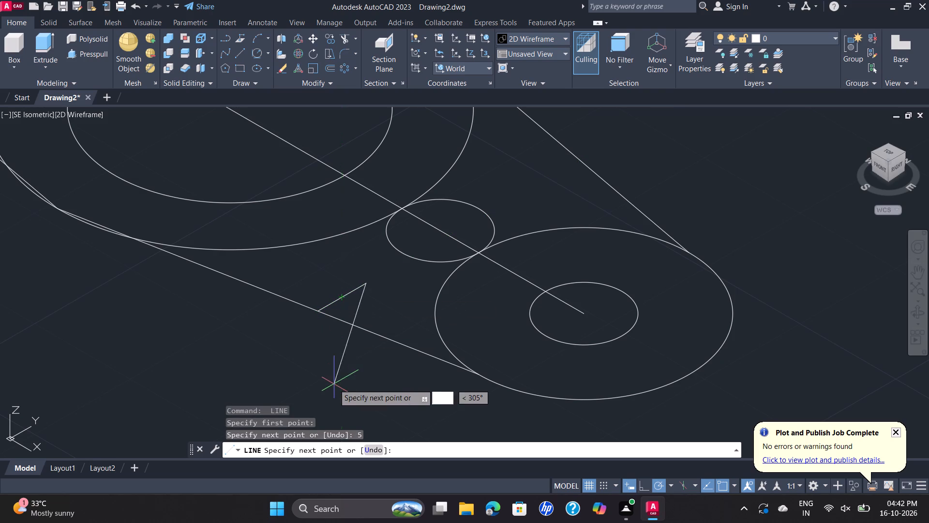
{"action": "key", "text": "Escape"}
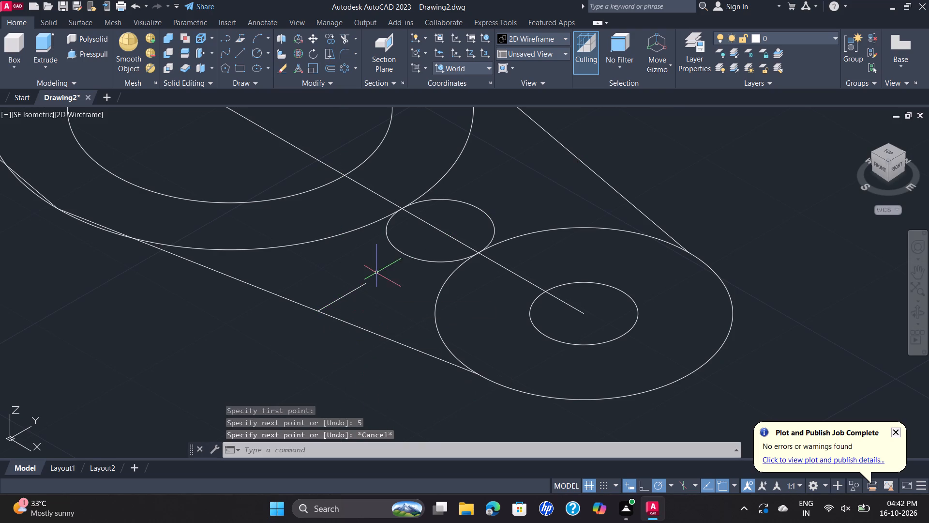
Move the radius-4 circle toward the short 5-unit line, using its quadrant point facing the lower side line as base point.
{"action": "left_click", "coordinate": [398, 250]}
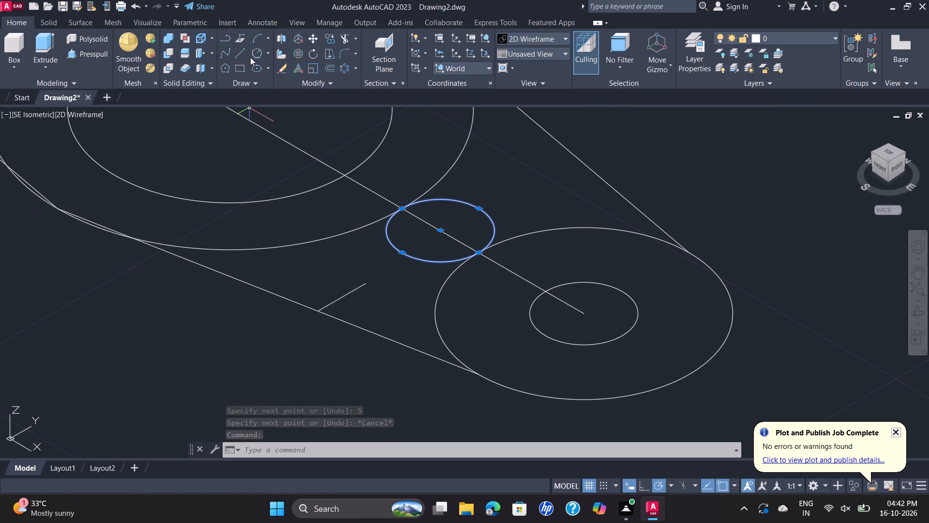
{"action": "left_click", "coordinate": [315, 36]}
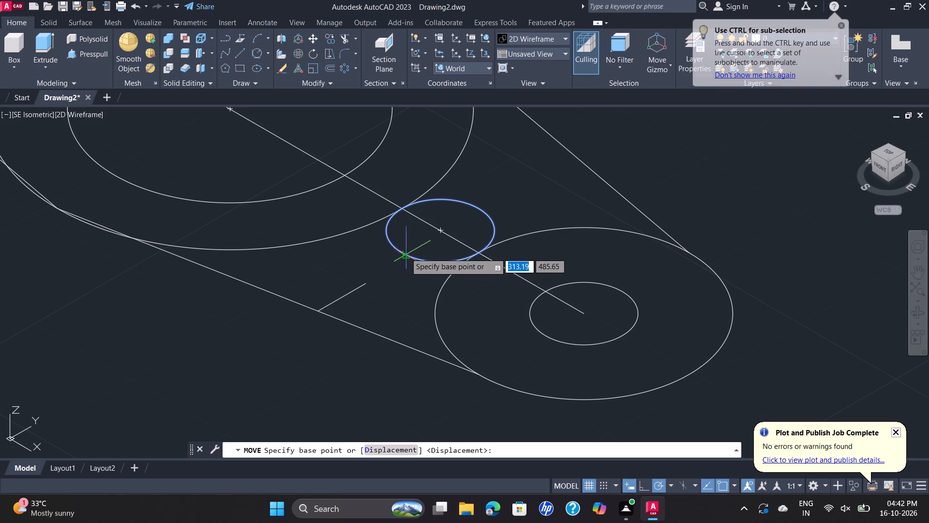
{"action": "left_click", "coordinate": [402, 252]}
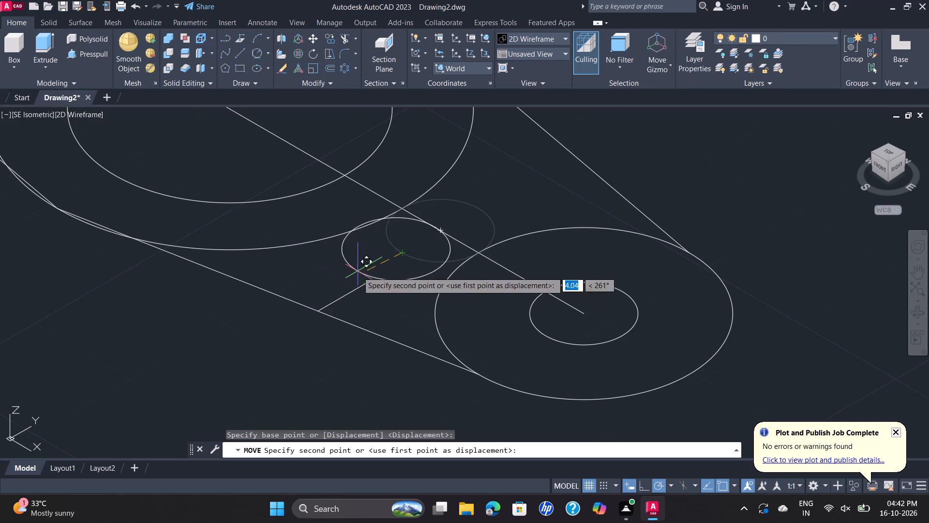
{"action": "scroll", "coordinate": [360, 274], "scroll_direction": "up", "scroll_amount": 1}
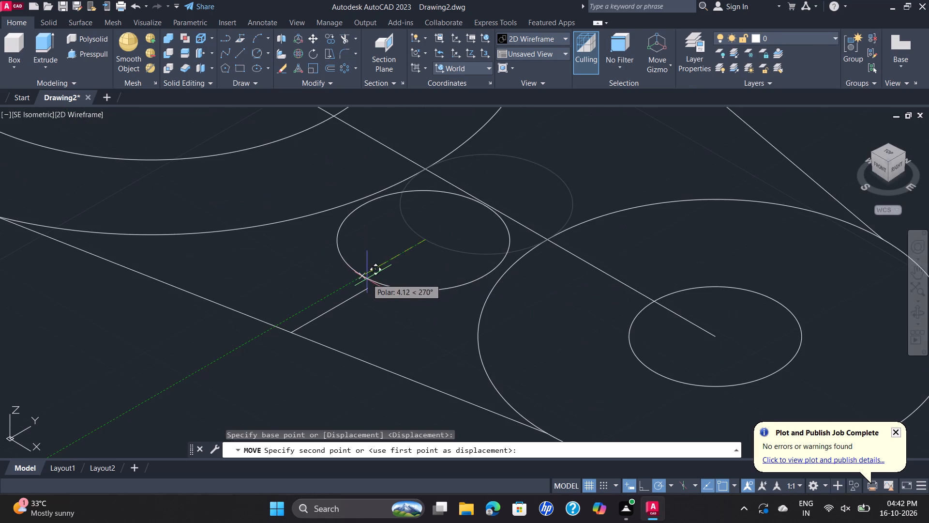
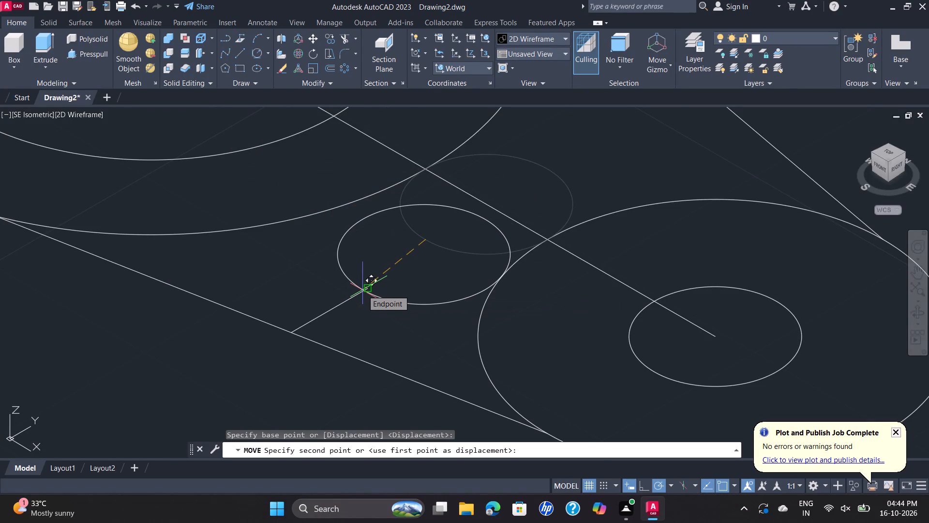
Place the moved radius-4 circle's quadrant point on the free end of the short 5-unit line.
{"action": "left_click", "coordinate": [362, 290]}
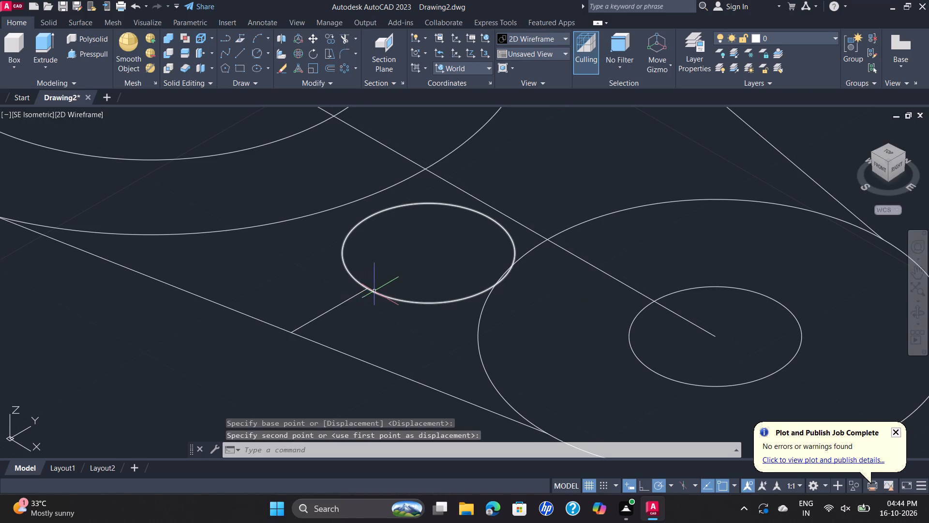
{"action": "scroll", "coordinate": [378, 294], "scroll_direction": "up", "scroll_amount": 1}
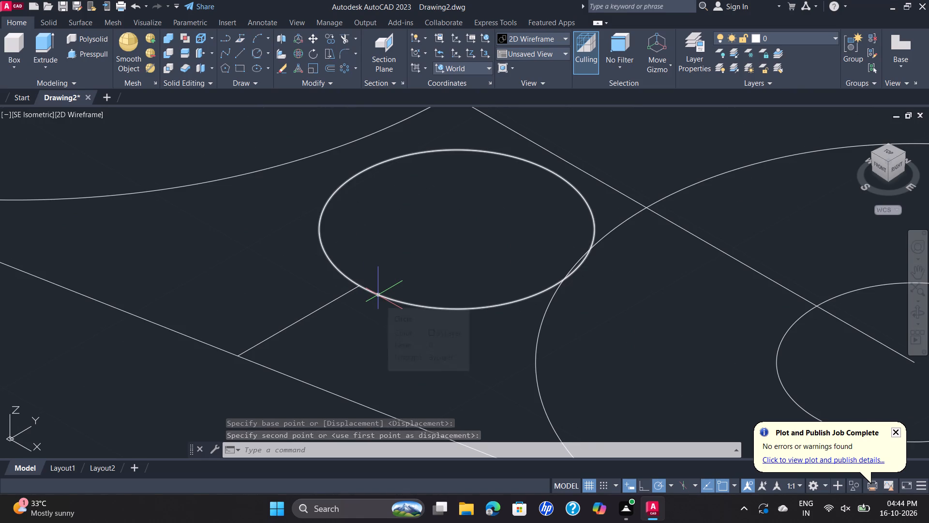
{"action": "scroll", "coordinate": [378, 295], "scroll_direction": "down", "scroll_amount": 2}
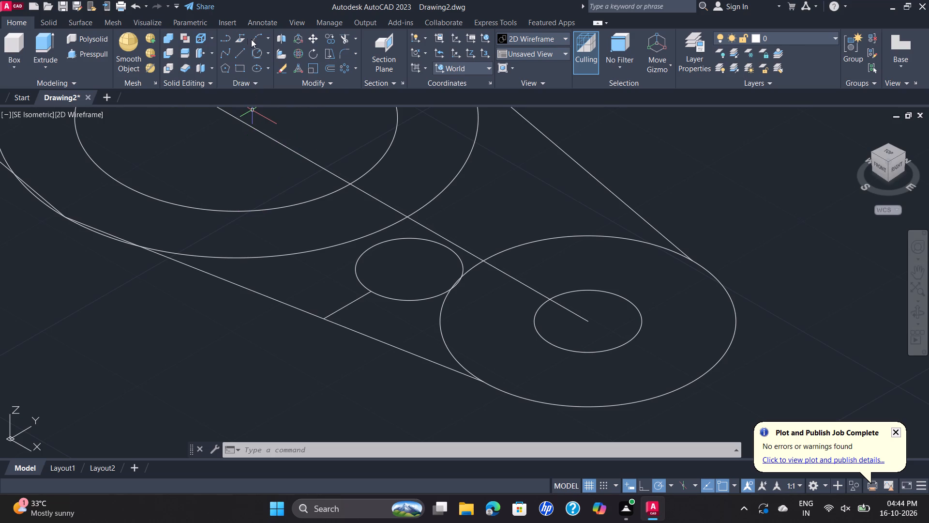
Trim the middle outer circle's four arc pieces that bulge outside the upper and lower side lines.
{"action": "scroll", "coordinate": [401, 163], "scroll_direction": "down", "scroll_amount": 2}
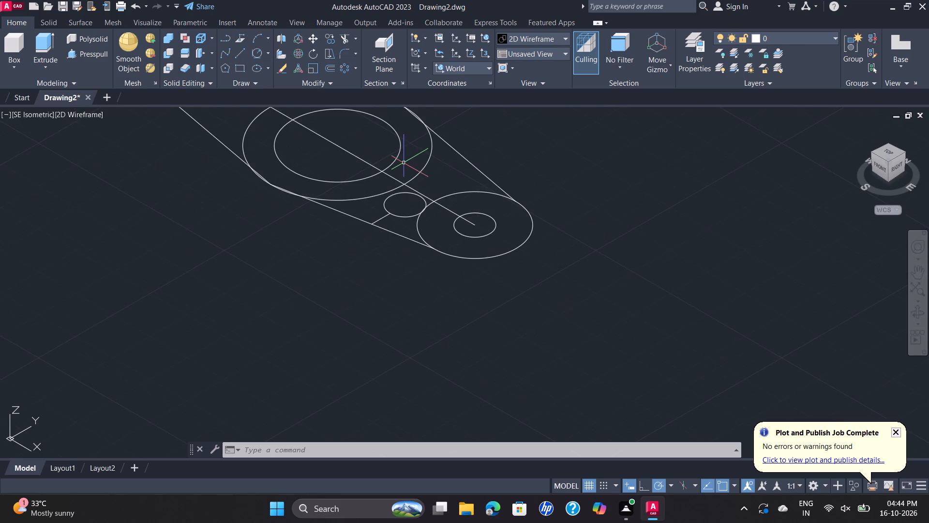
{"action": "middle_click_drag", "start_coordinate": [404, 163], "coordinate": [449, 240]}
{"action": "scroll", "coordinate": [453, 241], "scroll_direction": "up", "scroll_amount": 1}
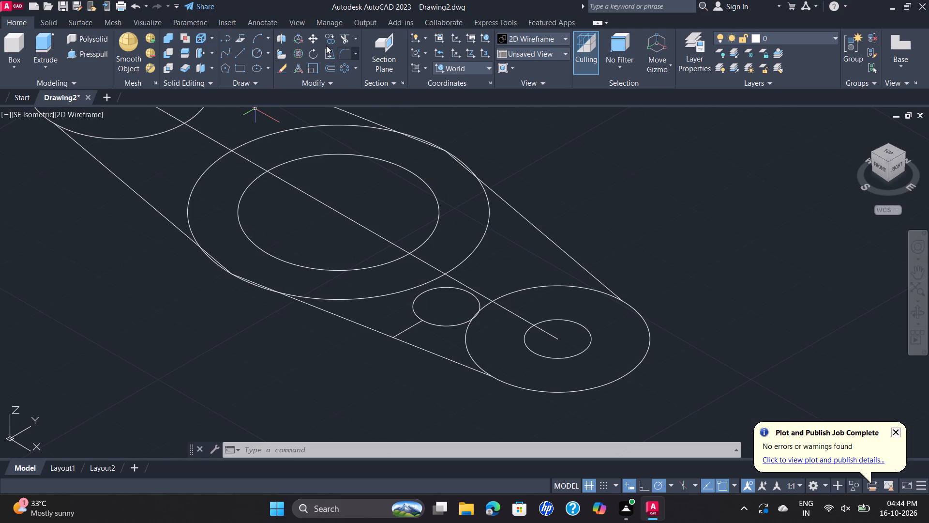
{"action": "left_click", "coordinate": [347, 35]}
{"action": "scroll", "coordinate": [433, 124], "scroll_direction": "up", "scroll_amount": 2}
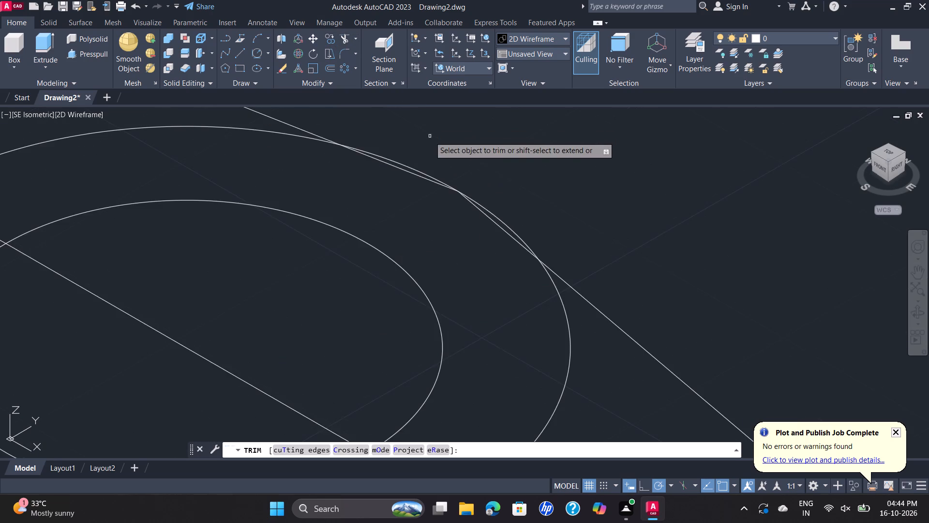
{"action": "scroll", "coordinate": [424, 144], "scroll_direction": "up", "scroll_amount": 1}
{"action": "left_click", "coordinate": [411, 185]}
{"action": "scroll", "coordinate": [411, 185], "scroll_direction": "down", "scroll_amount": 2}
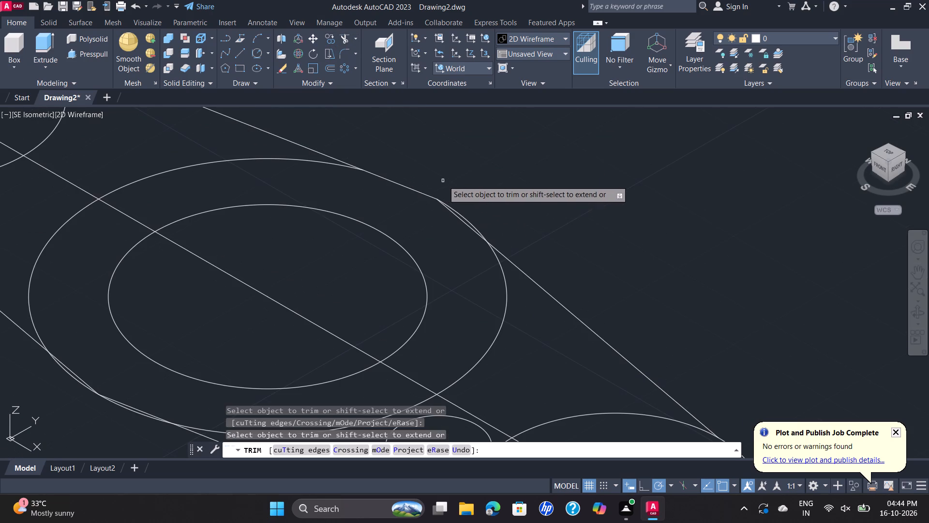
{"action": "left_click", "coordinate": [459, 213]}
{"action": "scroll", "coordinate": [461, 212], "scroll_direction": "down", "scroll_amount": 1}
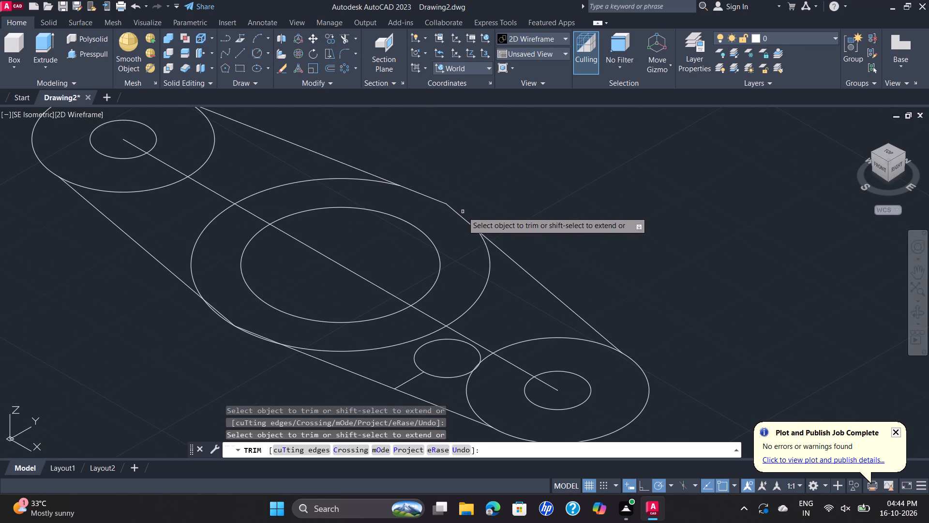
{"action": "scroll", "coordinate": [260, 354], "scroll_direction": "up", "scroll_amount": 1}
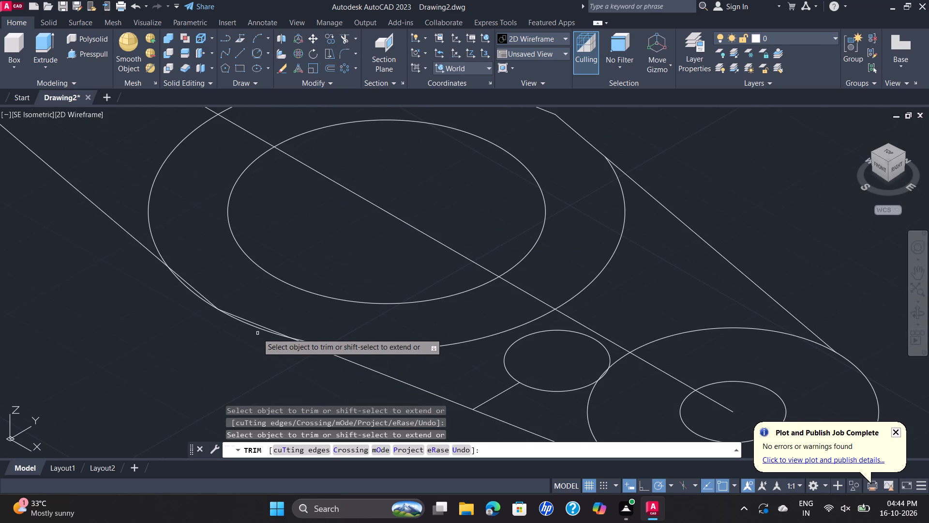
{"action": "left_click", "coordinate": [259, 330]}
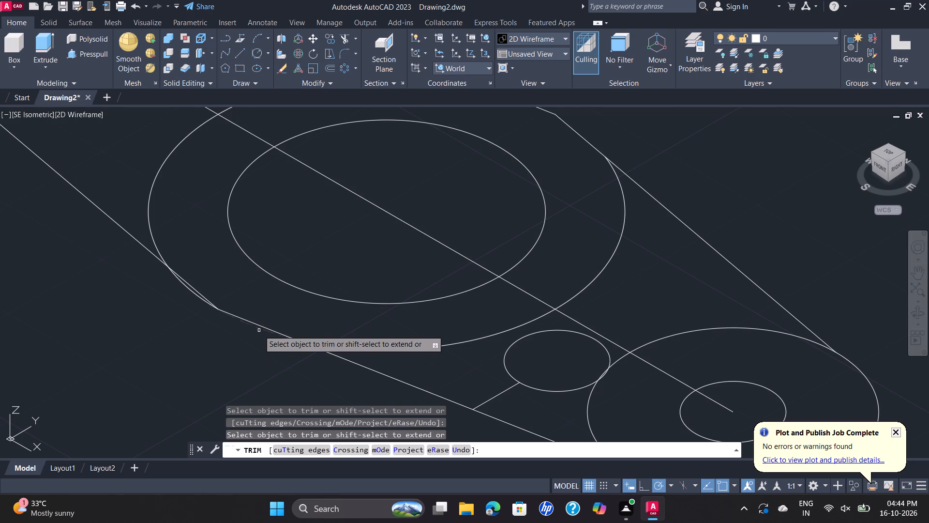
{"action": "left_click", "coordinate": [201, 299]}
{"action": "scroll", "coordinate": [202, 345], "scroll_direction": "down", "scroll_amount": 1}
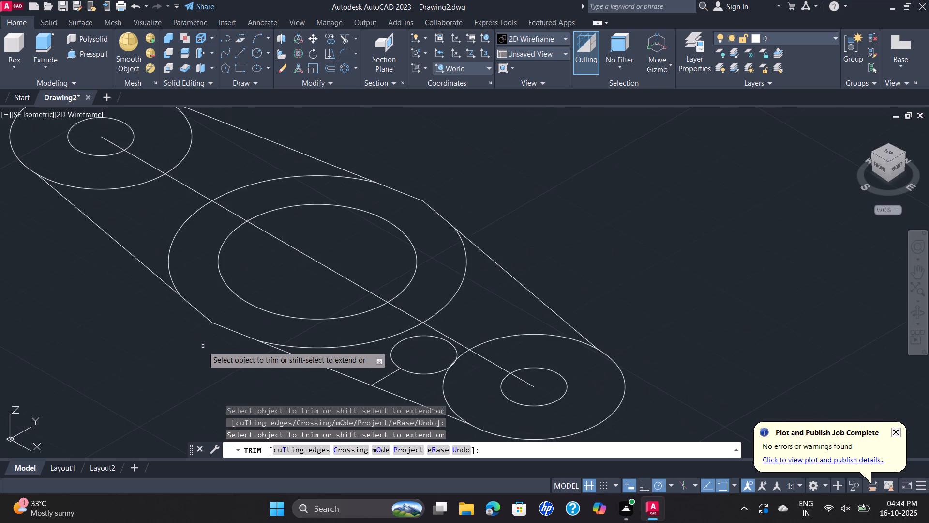
{"action": "scroll", "coordinate": [205, 347], "scroll_direction": "down", "scroll_amount": 1}
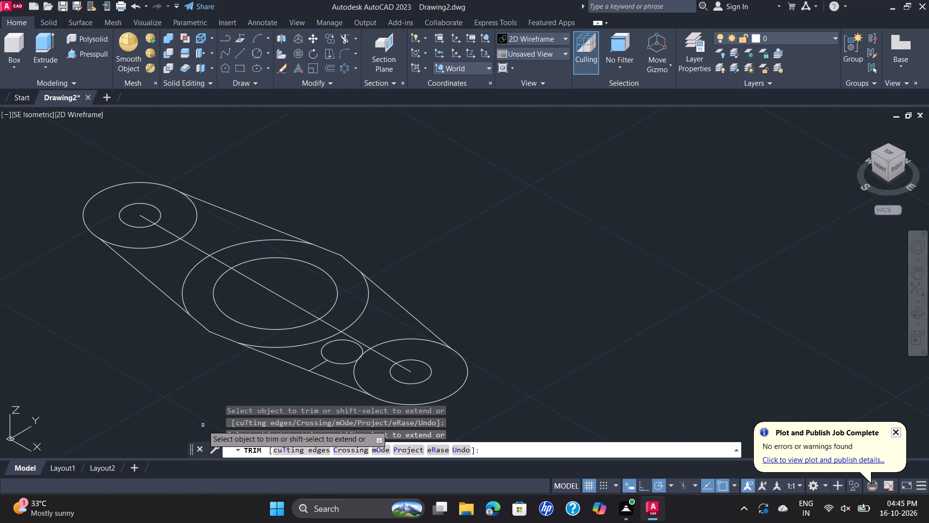
{"action": "key", "text": "Escape"}
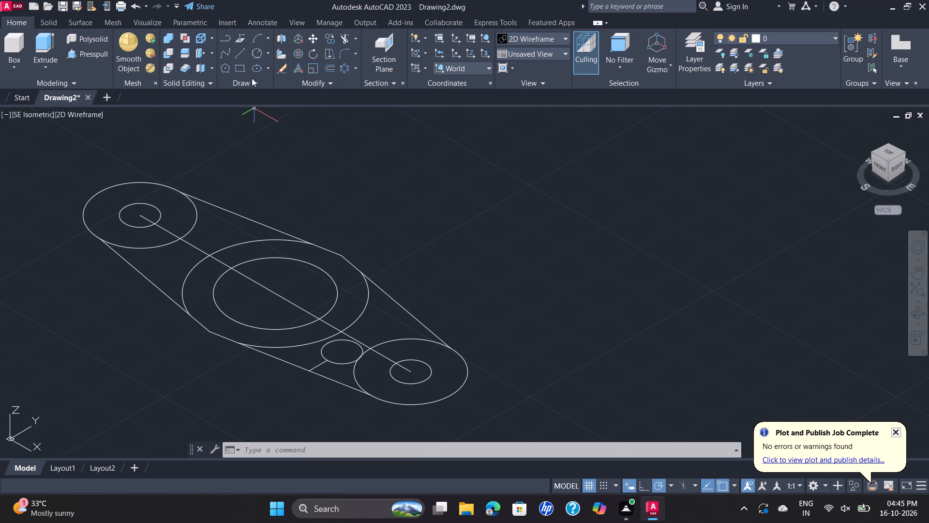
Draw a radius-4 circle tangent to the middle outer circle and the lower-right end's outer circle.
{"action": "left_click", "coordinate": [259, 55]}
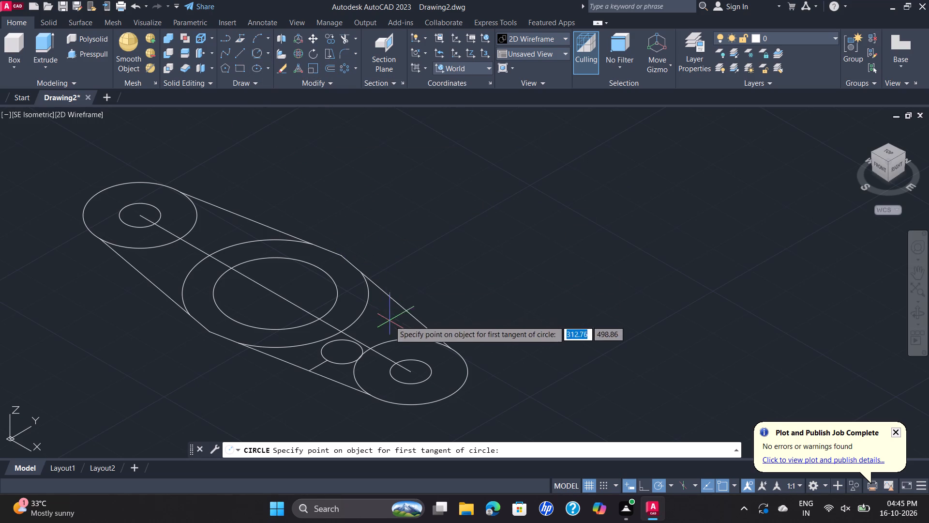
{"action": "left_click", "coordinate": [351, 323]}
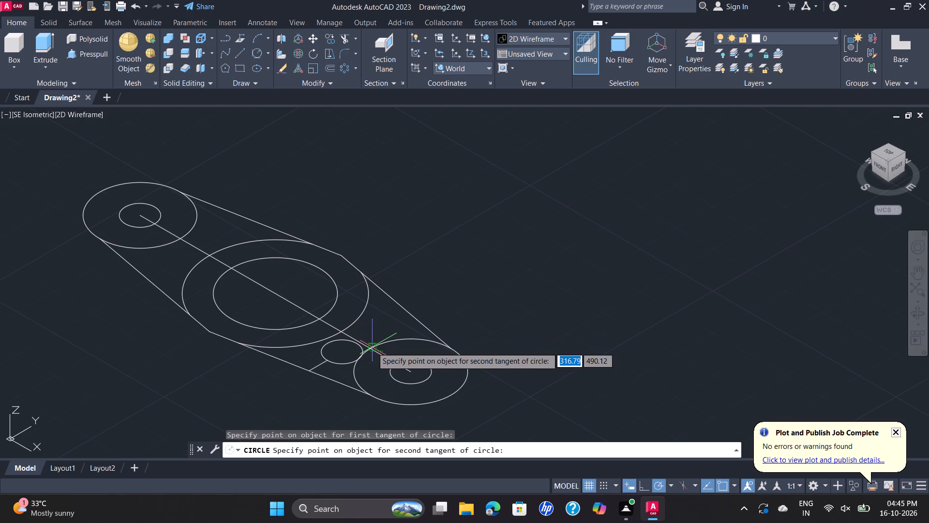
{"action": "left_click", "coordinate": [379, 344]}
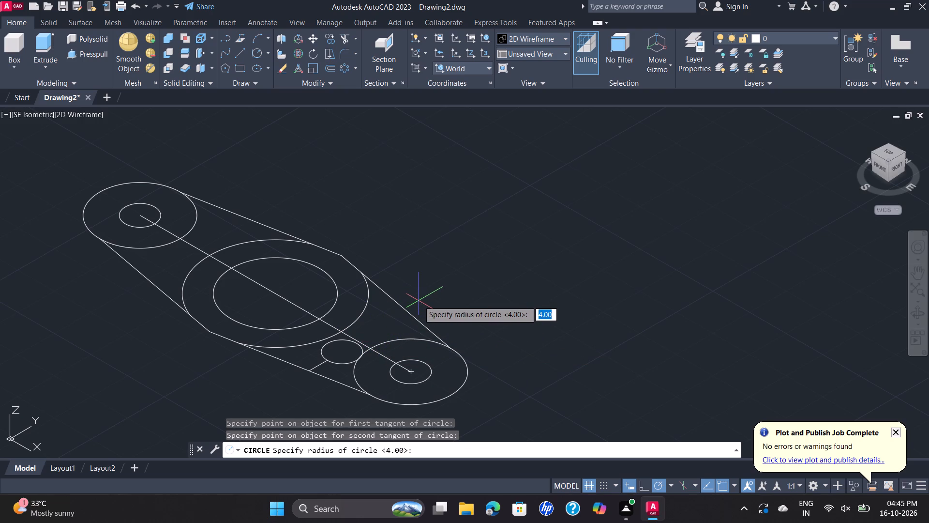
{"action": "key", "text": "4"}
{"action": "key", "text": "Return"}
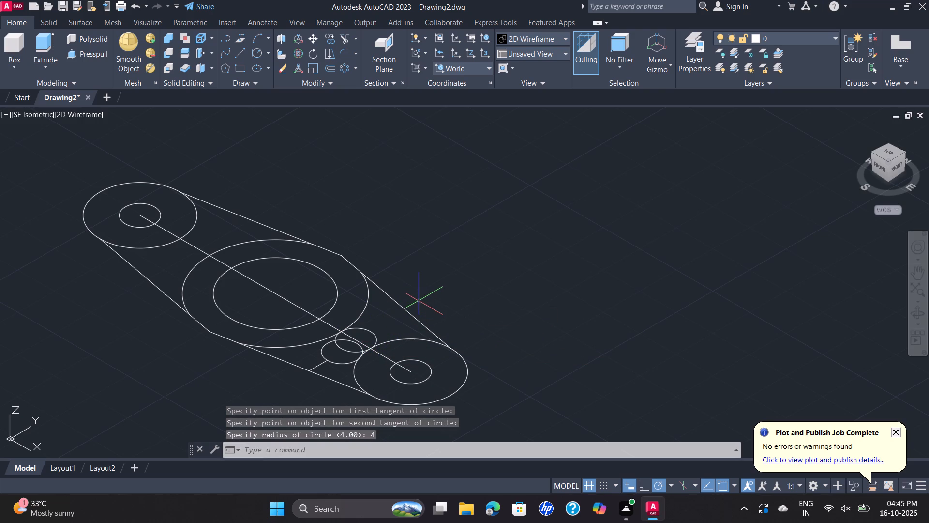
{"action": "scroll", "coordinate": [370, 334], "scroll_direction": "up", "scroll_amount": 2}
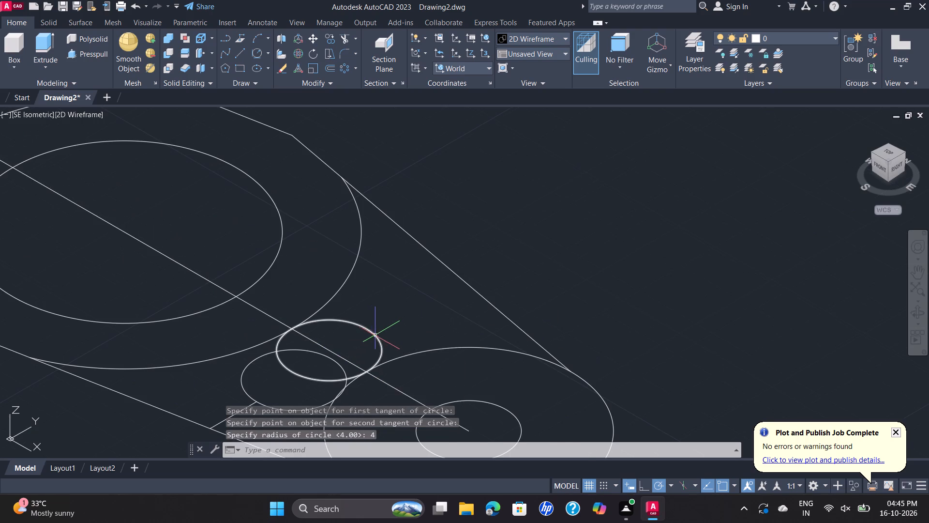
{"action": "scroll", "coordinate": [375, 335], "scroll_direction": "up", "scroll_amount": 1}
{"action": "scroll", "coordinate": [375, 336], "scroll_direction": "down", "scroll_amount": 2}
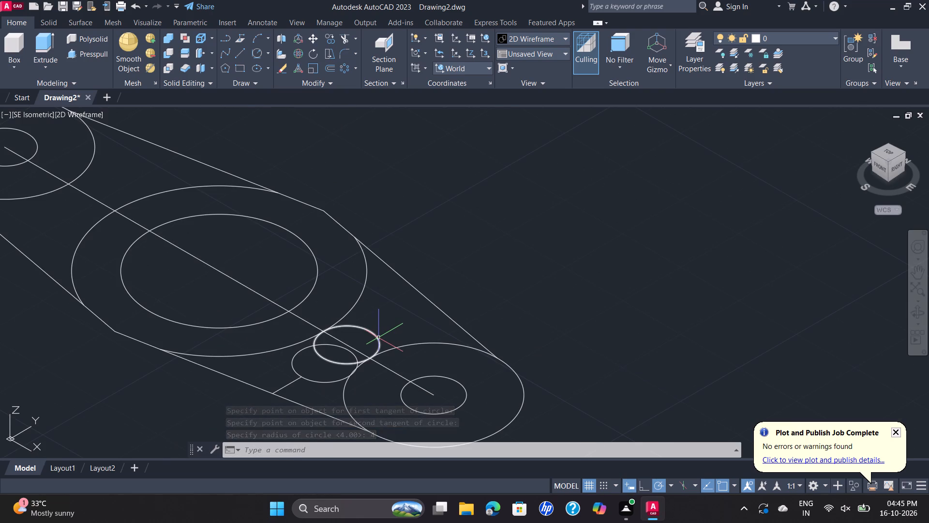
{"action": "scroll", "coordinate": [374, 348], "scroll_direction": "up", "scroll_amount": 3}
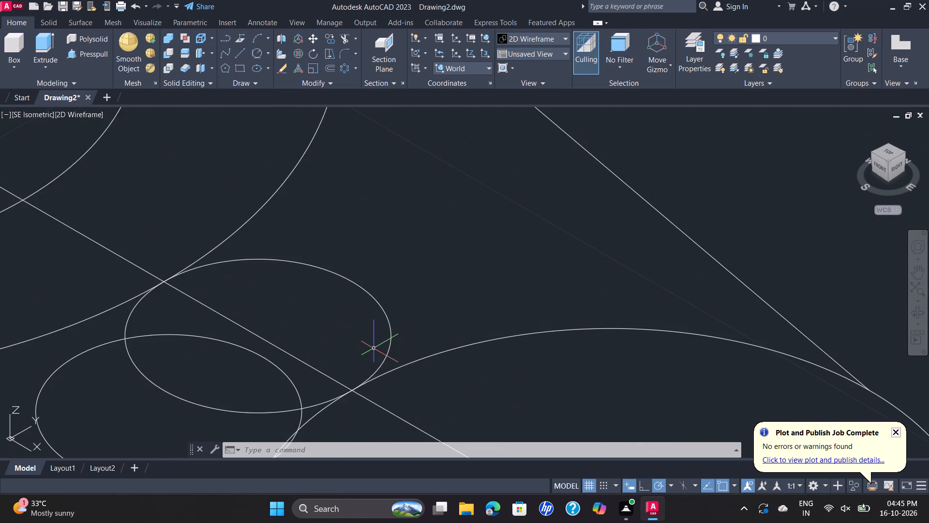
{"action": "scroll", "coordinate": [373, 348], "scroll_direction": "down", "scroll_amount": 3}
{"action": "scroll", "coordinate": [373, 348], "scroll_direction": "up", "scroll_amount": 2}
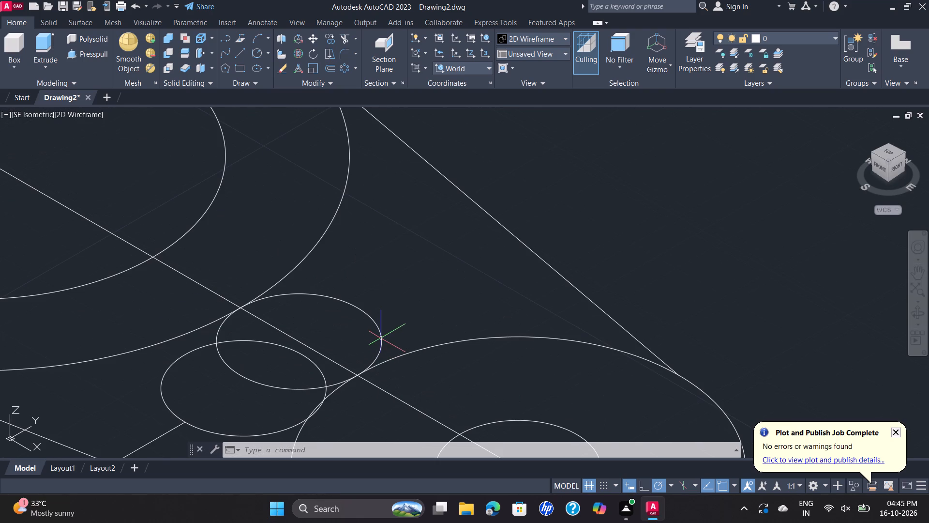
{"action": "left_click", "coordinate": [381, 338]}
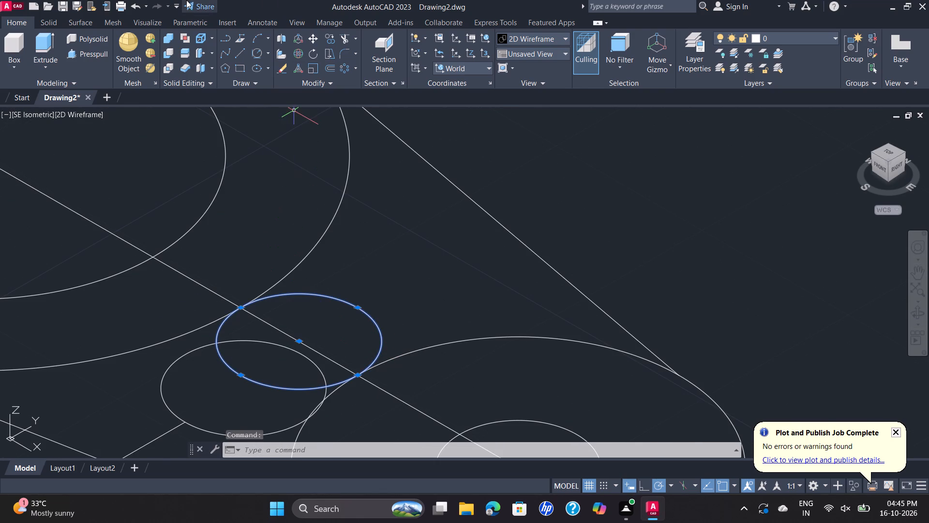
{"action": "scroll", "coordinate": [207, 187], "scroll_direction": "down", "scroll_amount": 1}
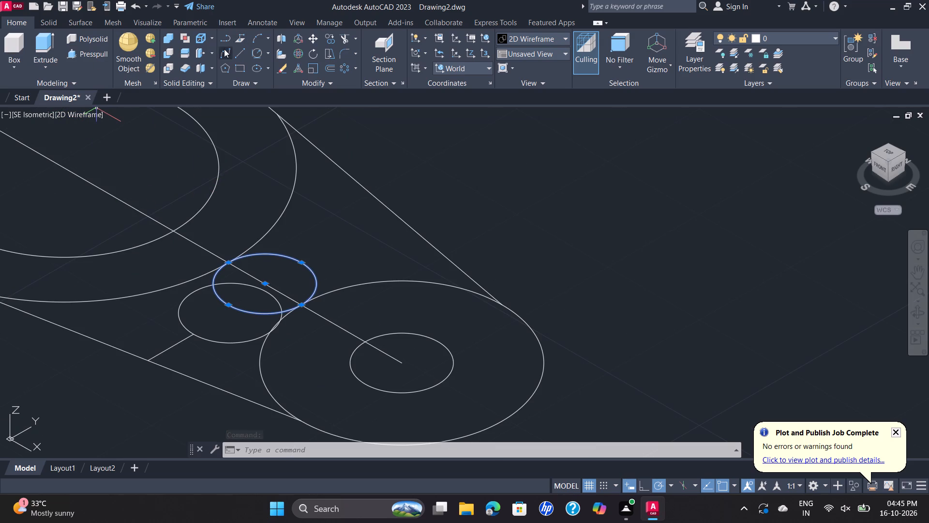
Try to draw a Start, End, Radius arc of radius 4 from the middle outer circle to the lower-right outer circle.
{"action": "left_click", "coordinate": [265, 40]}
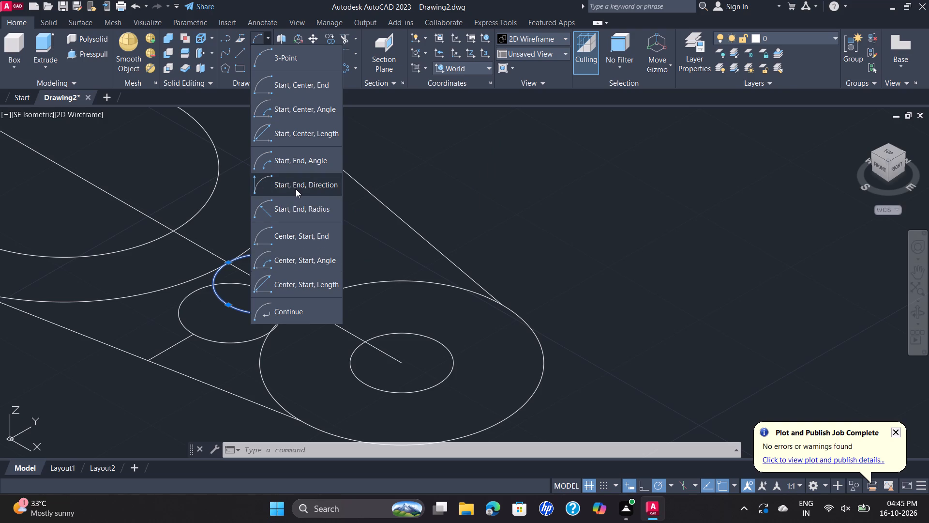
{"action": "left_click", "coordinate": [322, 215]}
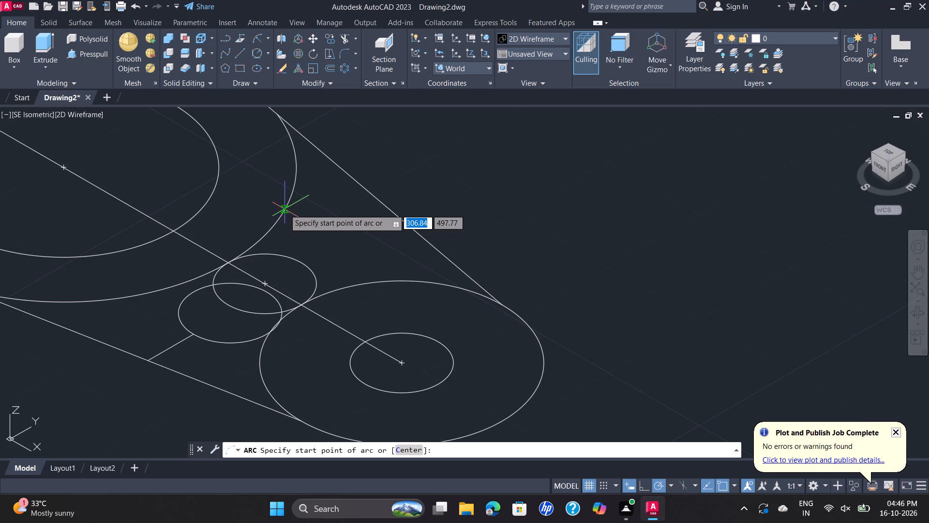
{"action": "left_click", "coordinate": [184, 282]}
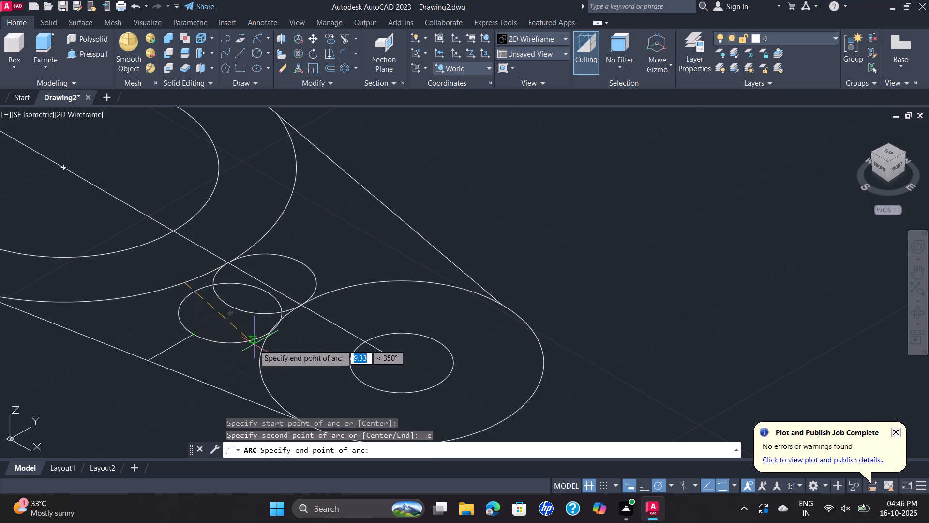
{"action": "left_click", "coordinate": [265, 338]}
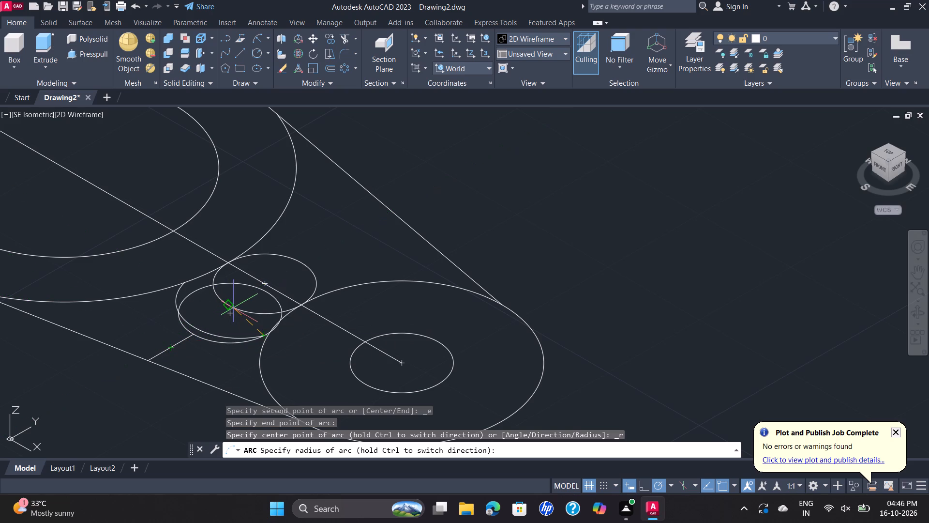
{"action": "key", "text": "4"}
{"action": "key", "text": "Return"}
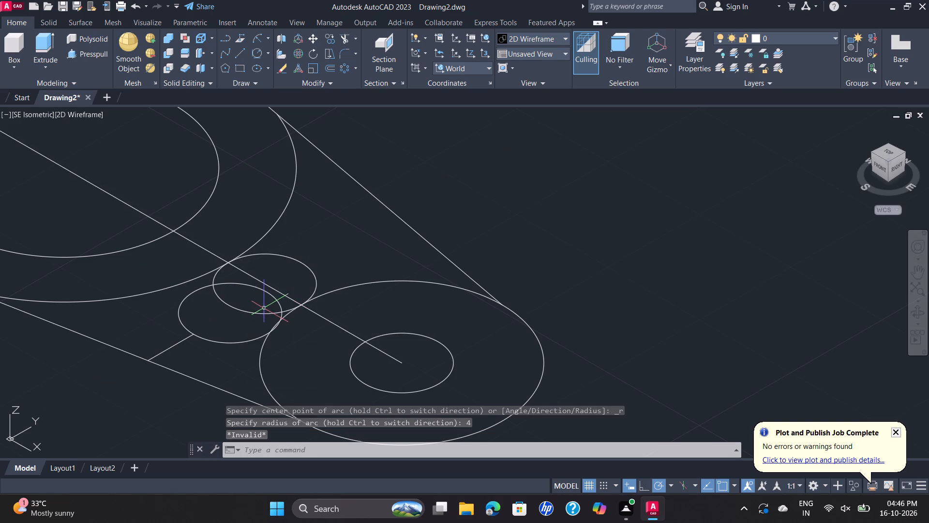
Erase both radius-4 circles between the middle and lower-right outer circles.
{"action": "left_click", "coordinate": [292, 257]}
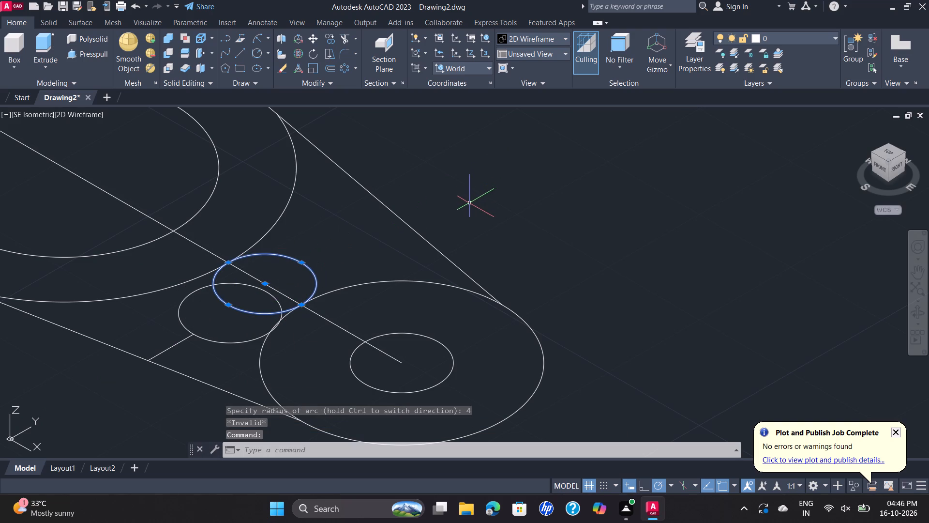
{"action": "key", "text": "Delete"}
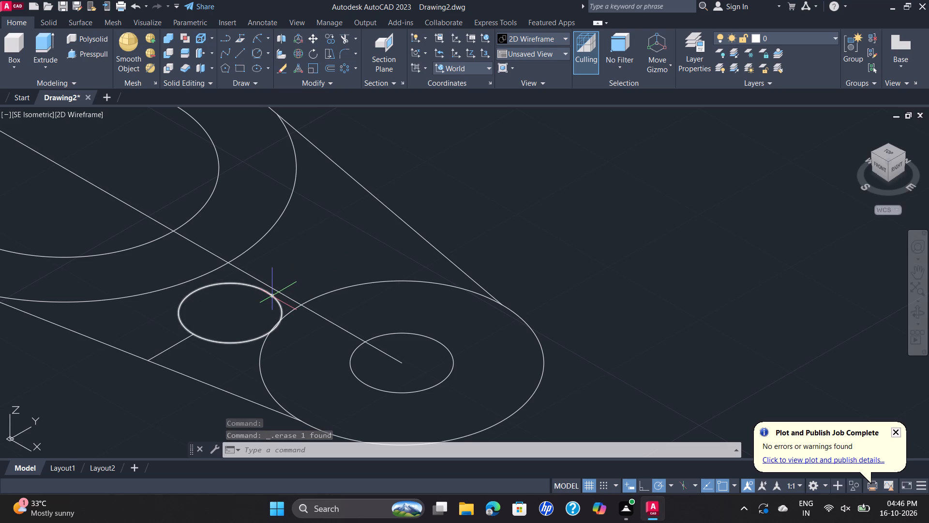
{"action": "left_click", "coordinate": [272, 296]}
{"action": "key", "text": "Delete"}
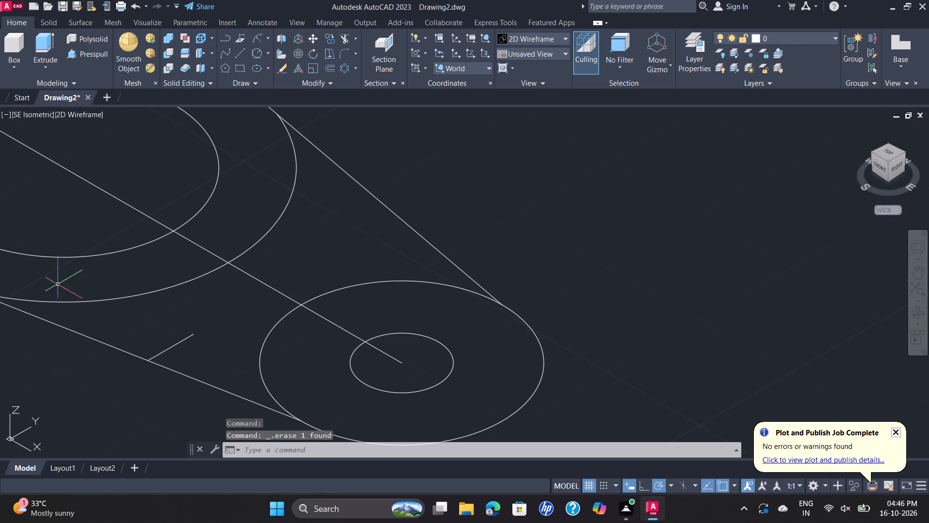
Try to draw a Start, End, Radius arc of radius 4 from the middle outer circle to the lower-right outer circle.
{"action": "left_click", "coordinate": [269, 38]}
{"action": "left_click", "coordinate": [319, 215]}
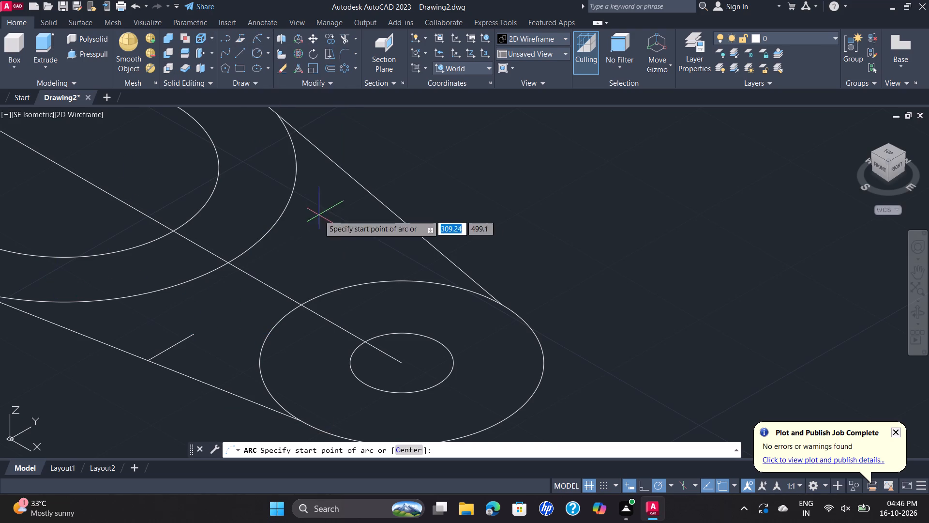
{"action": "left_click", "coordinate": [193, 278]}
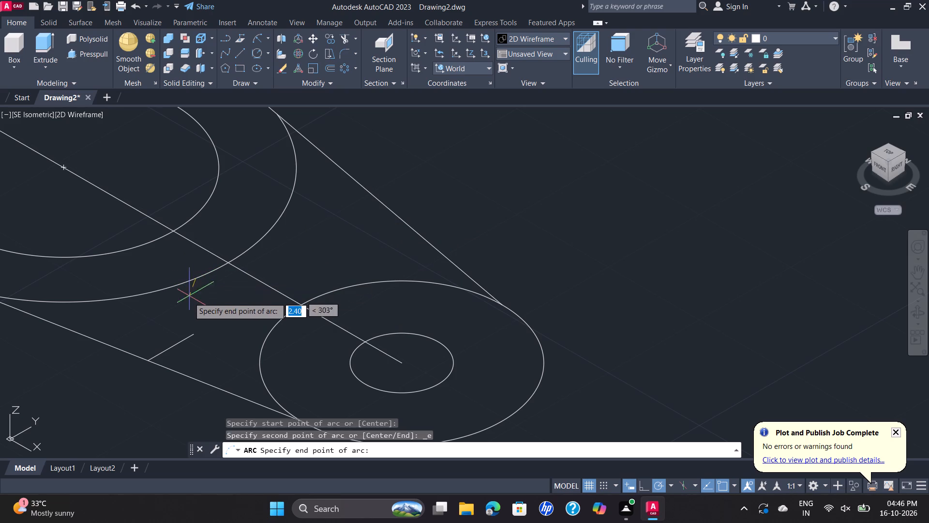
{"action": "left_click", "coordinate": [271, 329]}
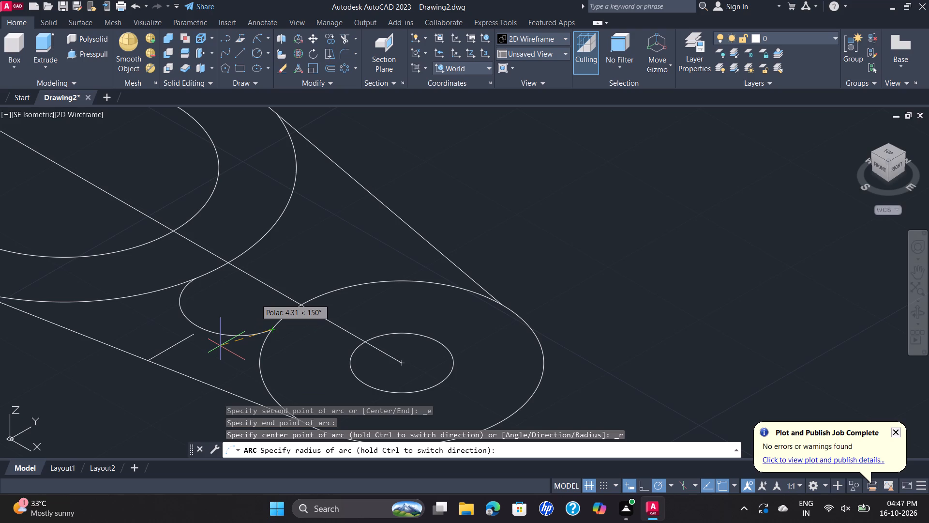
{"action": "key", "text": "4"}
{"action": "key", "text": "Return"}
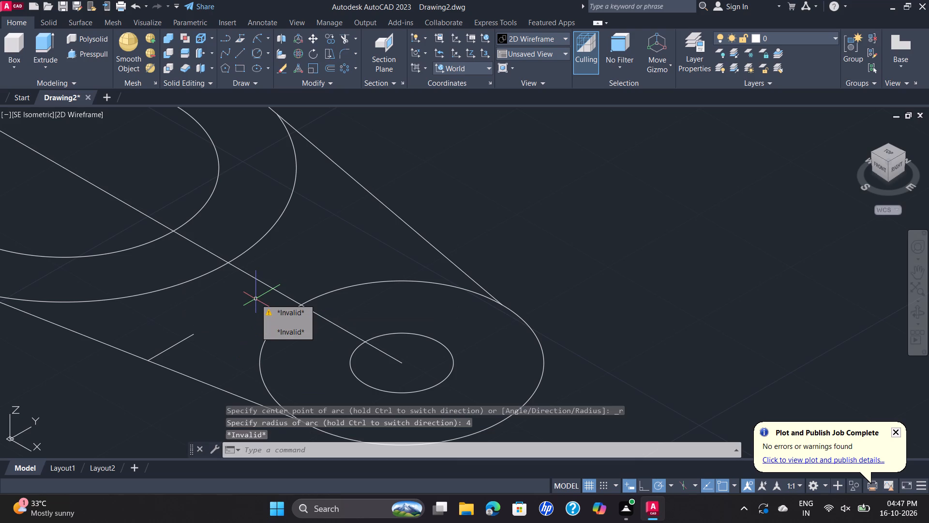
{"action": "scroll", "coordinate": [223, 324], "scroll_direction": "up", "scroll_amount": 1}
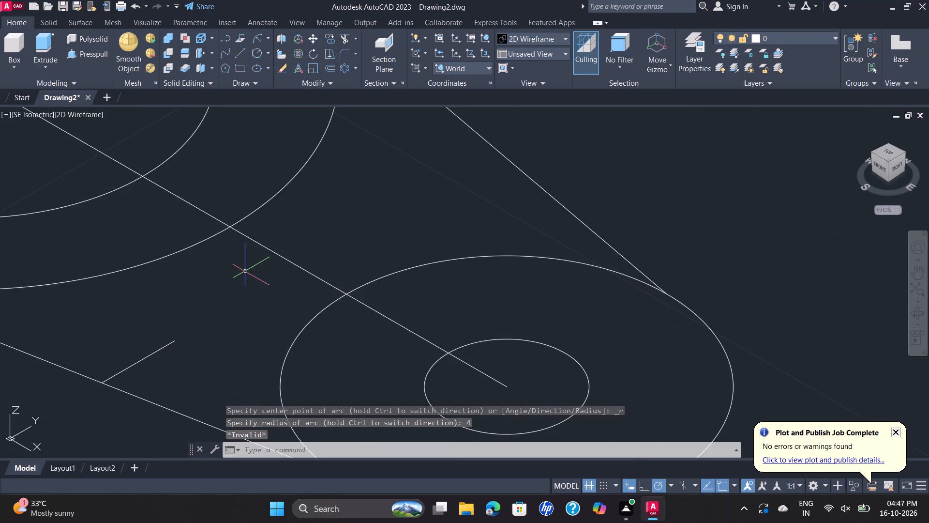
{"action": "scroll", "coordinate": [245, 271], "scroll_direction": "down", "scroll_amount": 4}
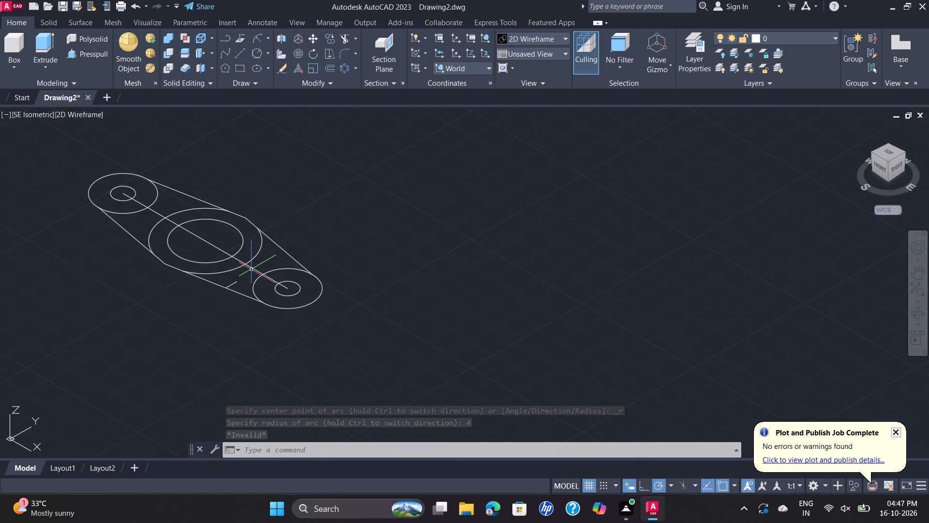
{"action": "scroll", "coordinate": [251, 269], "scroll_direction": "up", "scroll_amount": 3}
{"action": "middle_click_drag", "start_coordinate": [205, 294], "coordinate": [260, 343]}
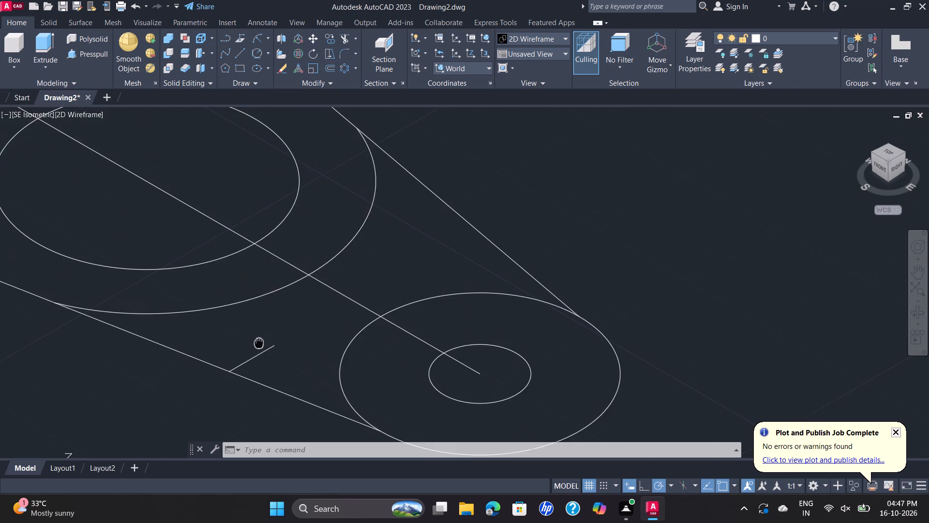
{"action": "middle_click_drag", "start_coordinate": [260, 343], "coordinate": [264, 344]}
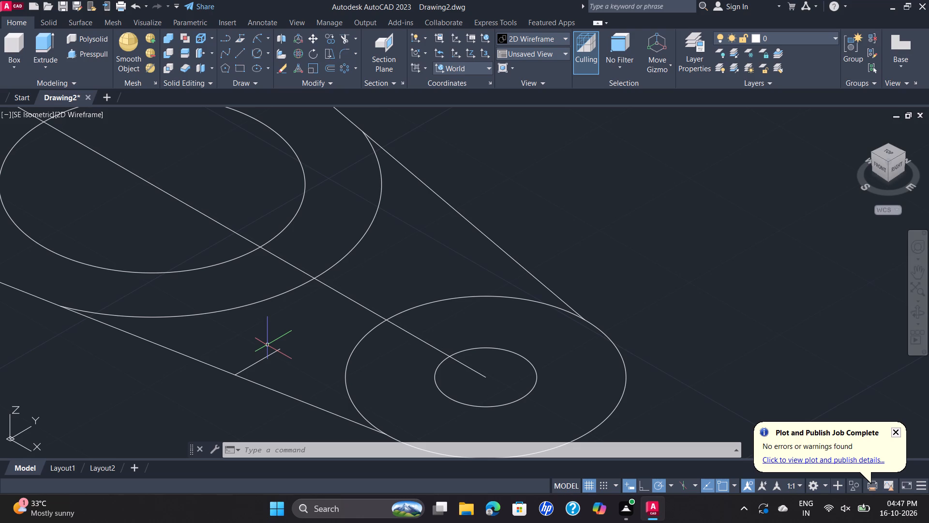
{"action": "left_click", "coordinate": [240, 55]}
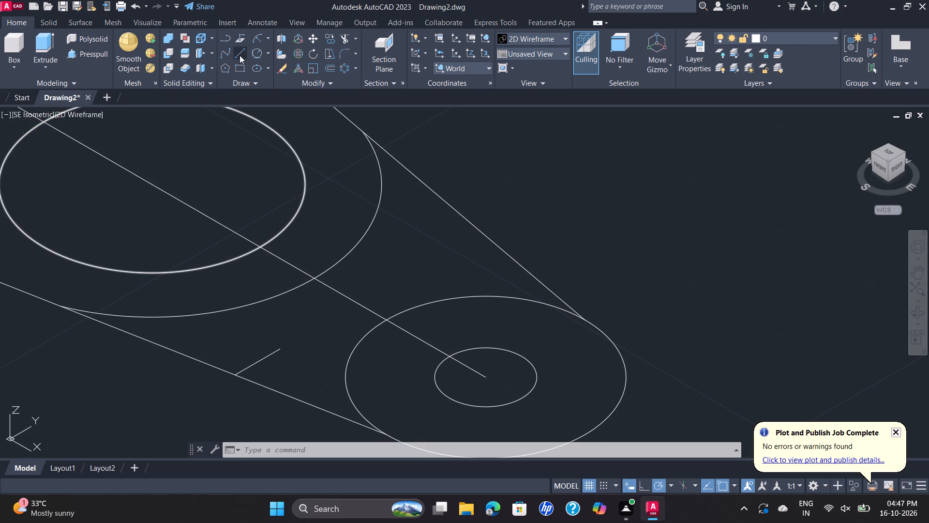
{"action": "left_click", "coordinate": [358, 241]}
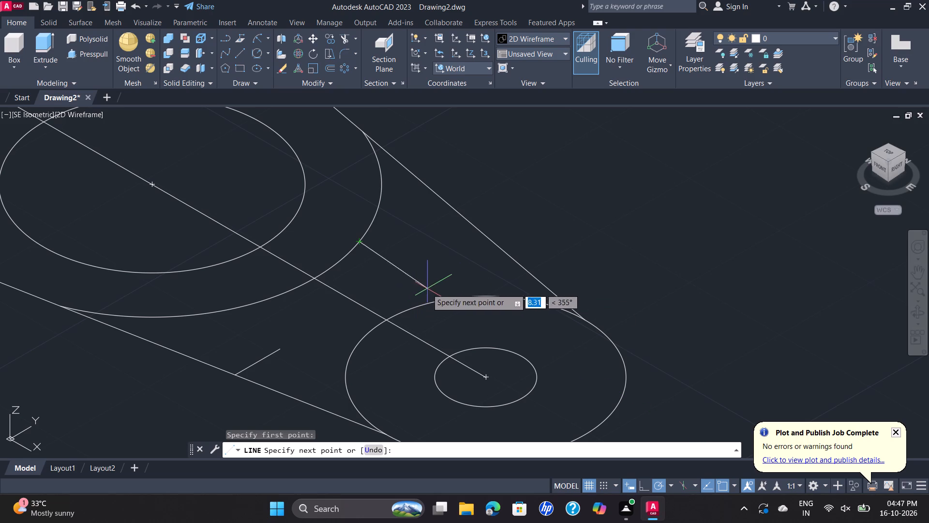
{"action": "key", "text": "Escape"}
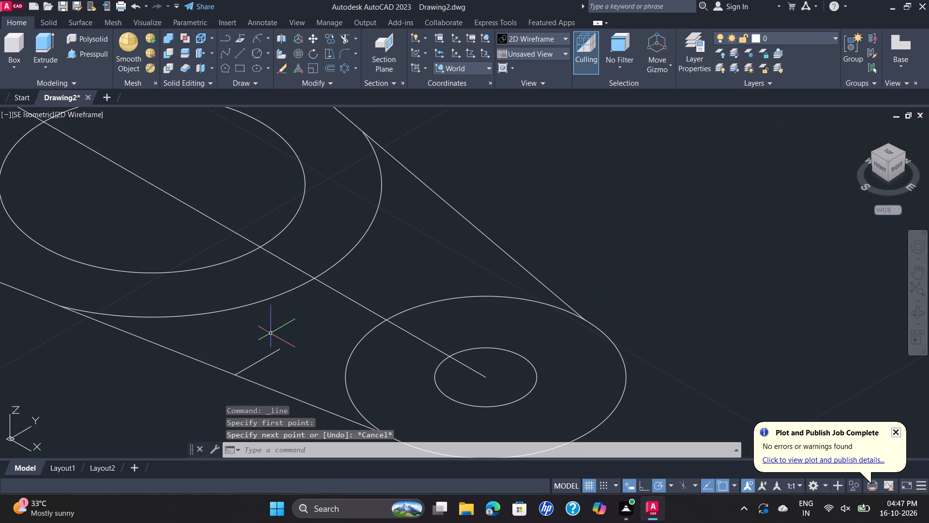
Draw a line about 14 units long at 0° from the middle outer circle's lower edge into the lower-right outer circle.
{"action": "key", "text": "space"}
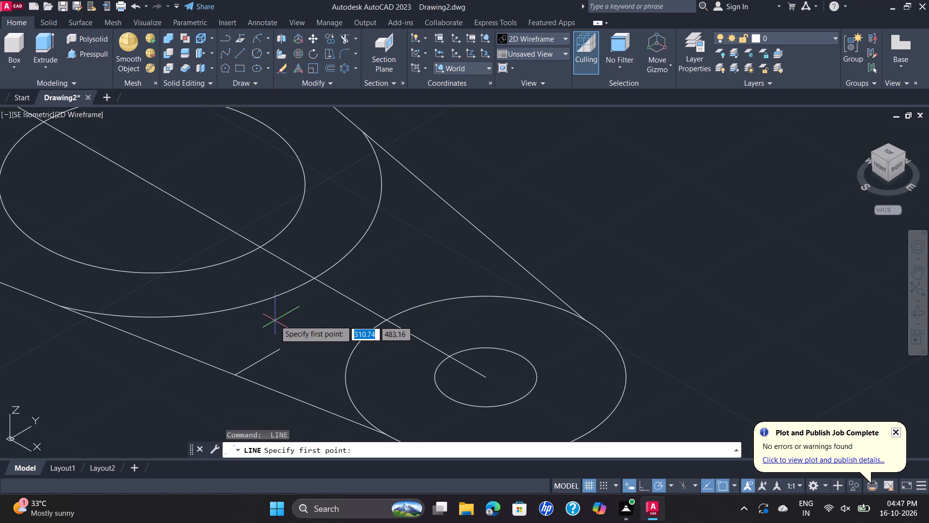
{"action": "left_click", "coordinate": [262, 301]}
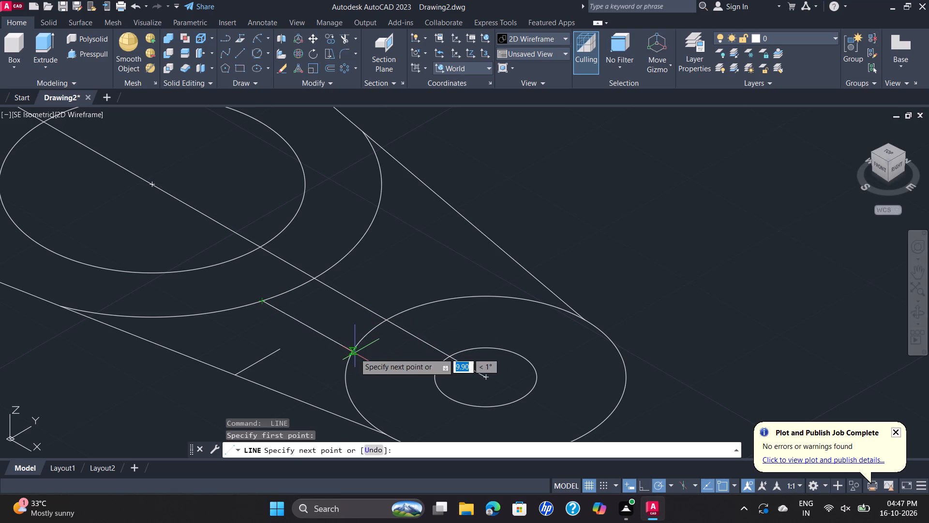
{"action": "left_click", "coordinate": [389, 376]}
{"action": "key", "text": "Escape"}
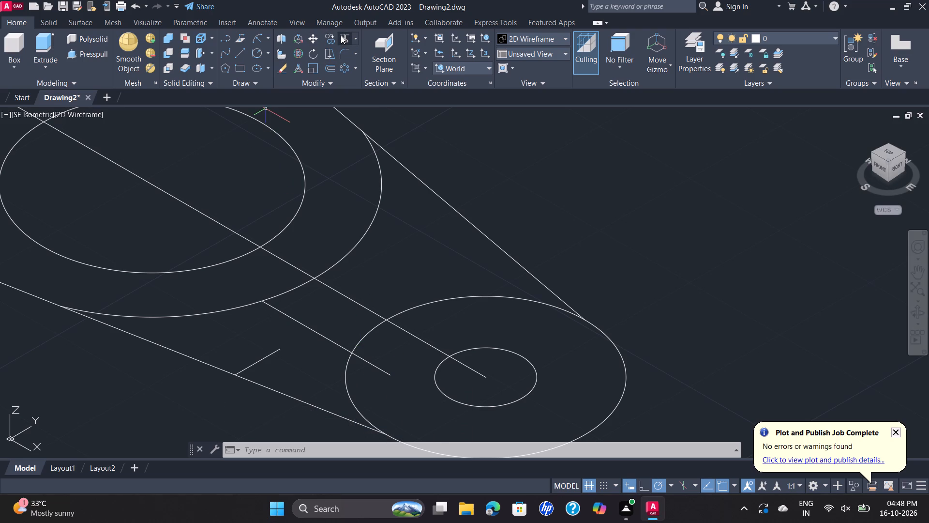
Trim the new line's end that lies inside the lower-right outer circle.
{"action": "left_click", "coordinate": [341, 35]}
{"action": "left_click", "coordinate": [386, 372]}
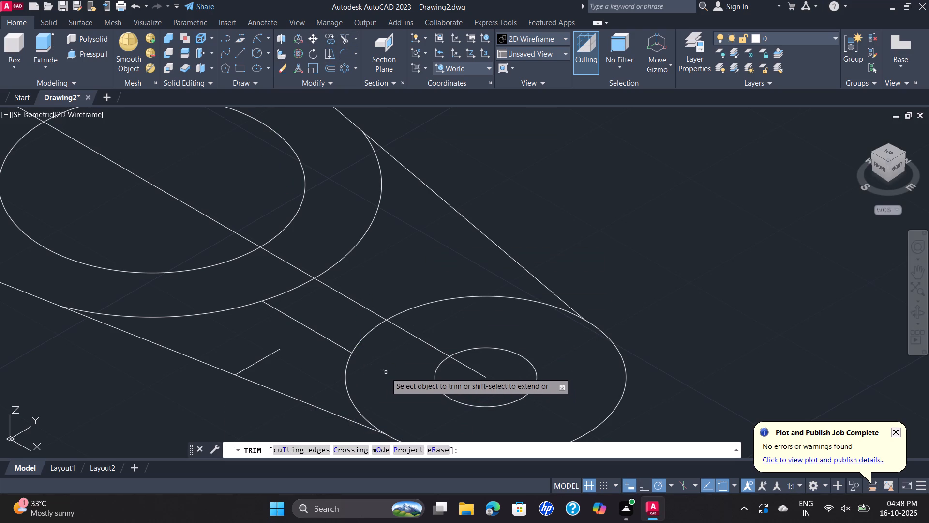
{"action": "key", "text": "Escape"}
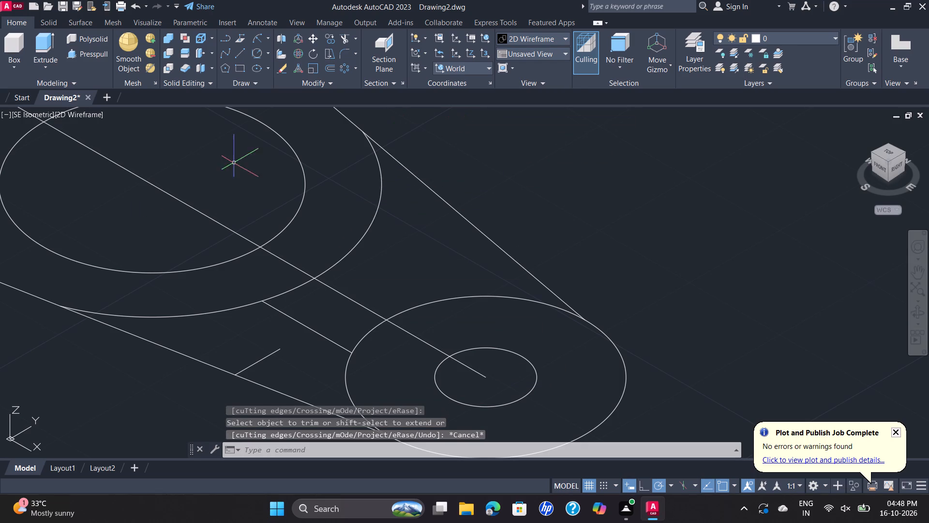
Draw a radius-4 circle centred on the free end of the short line rising from the lower side line.
{"action": "left_click", "coordinate": [266, 51]}
{"action": "left_click", "coordinate": [280, 73]}
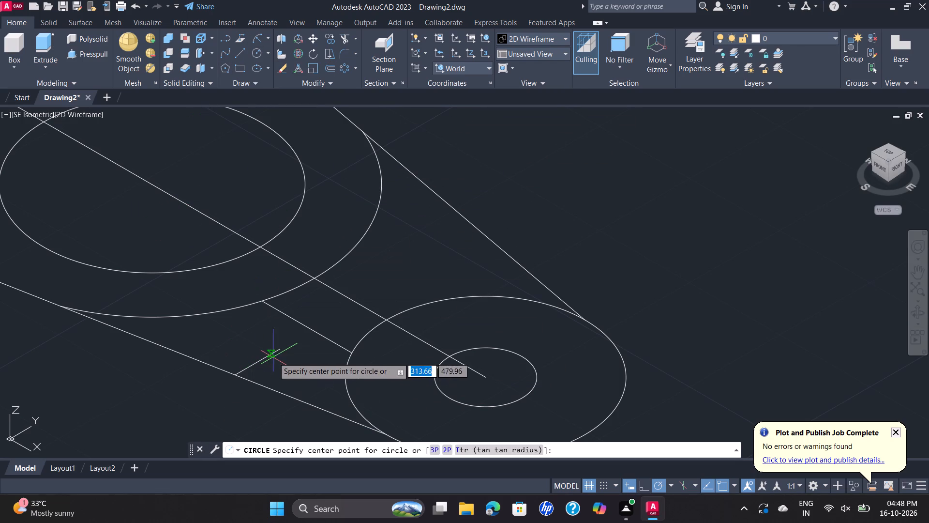
{"action": "left_click", "coordinate": [281, 347]}
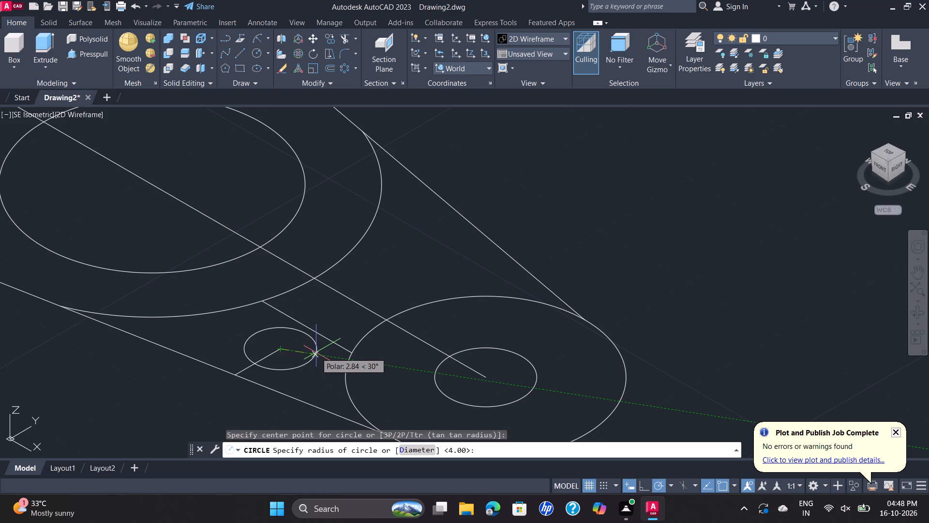
{"action": "key", "text": "4"}
{"action": "key", "text": "Return"}
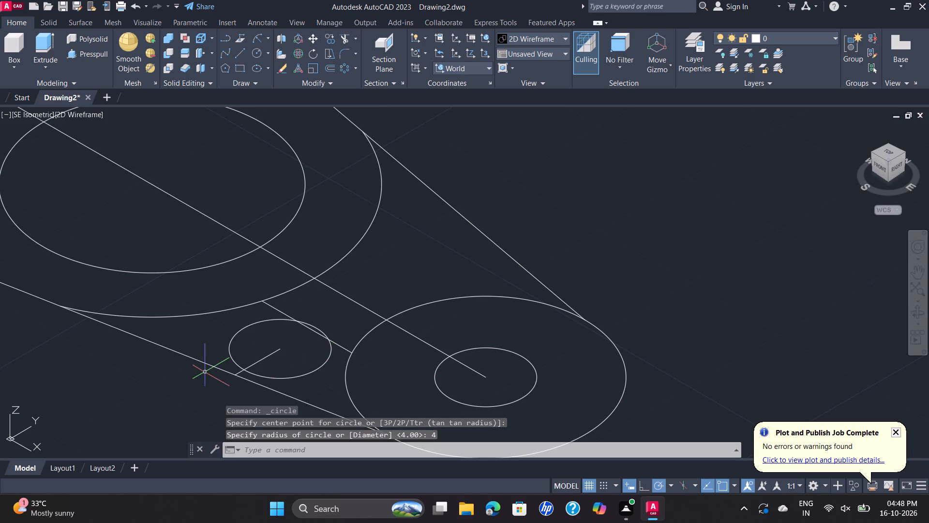
Erase the two centre lines running from the middle circles' centre to the end circles' centres.
{"action": "left_click", "coordinate": [235, 332]}
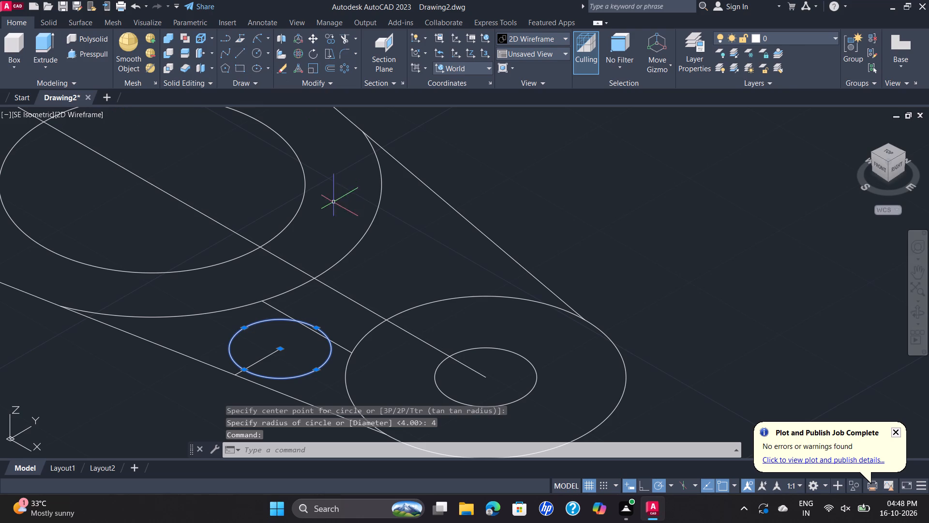
{"action": "left_click", "coordinate": [352, 297]}
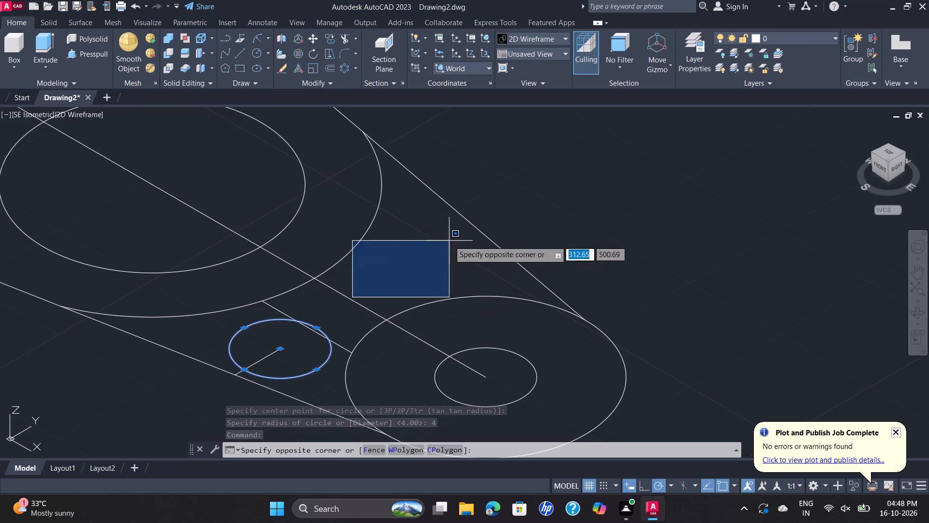
{"action": "left_click", "coordinate": [336, 307]}
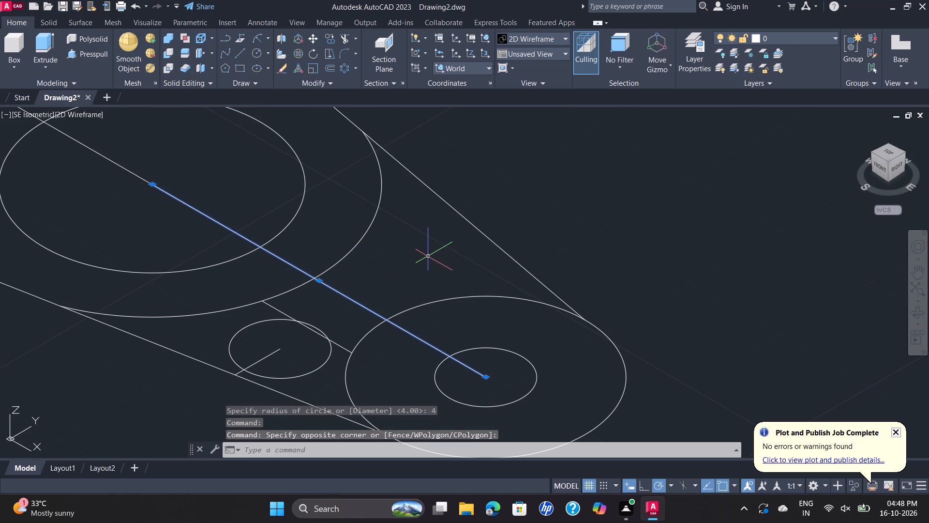
{"action": "key", "text": "Delete"}
{"action": "left_click", "coordinate": [140, 179]}
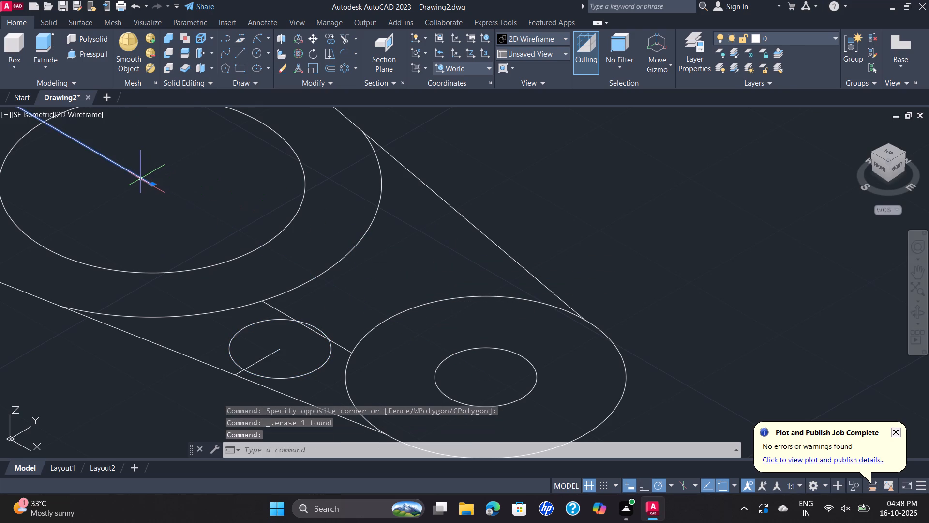
{"action": "key", "text": "Delete"}
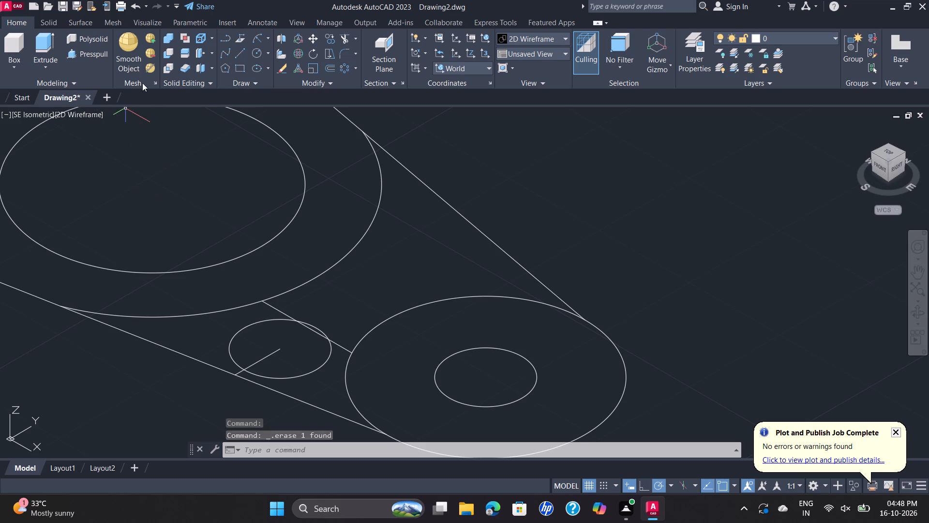
Move the radius-4 circle 4 units at 90°, so its near quadrant sits on the short line's free end.
{"action": "left_click", "coordinate": [311, 40]}
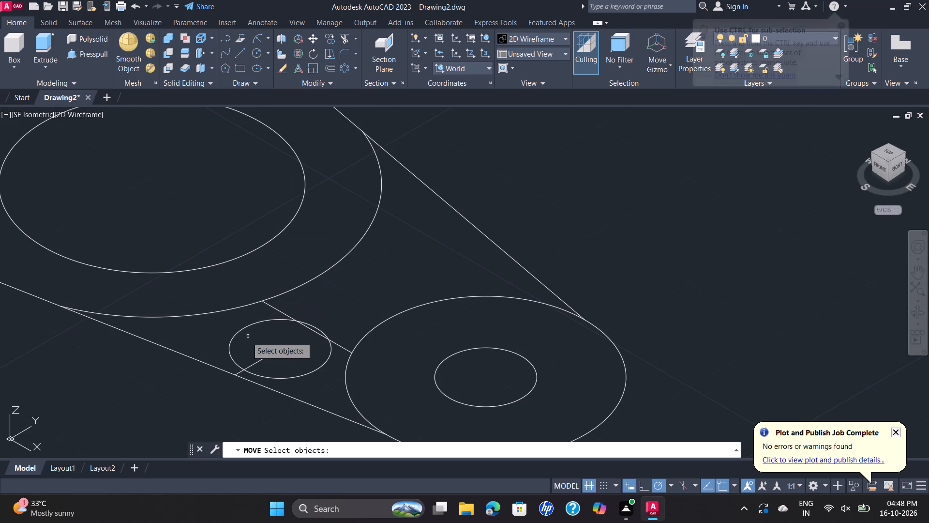
{"action": "left_click", "coordinate": [234, 338]}
{"action": "right_click", "coordinate": [234, 337]}
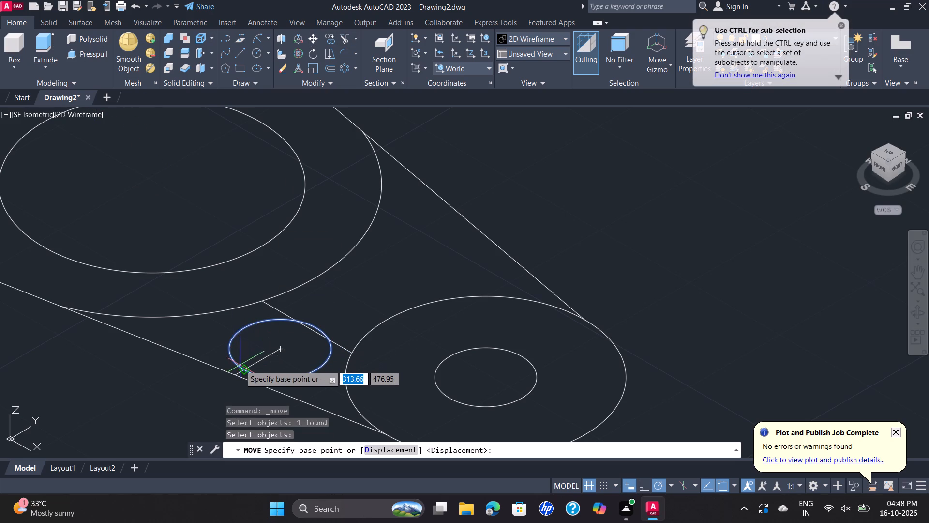
{"action": "left_click", "coordinate": [241, 369]}
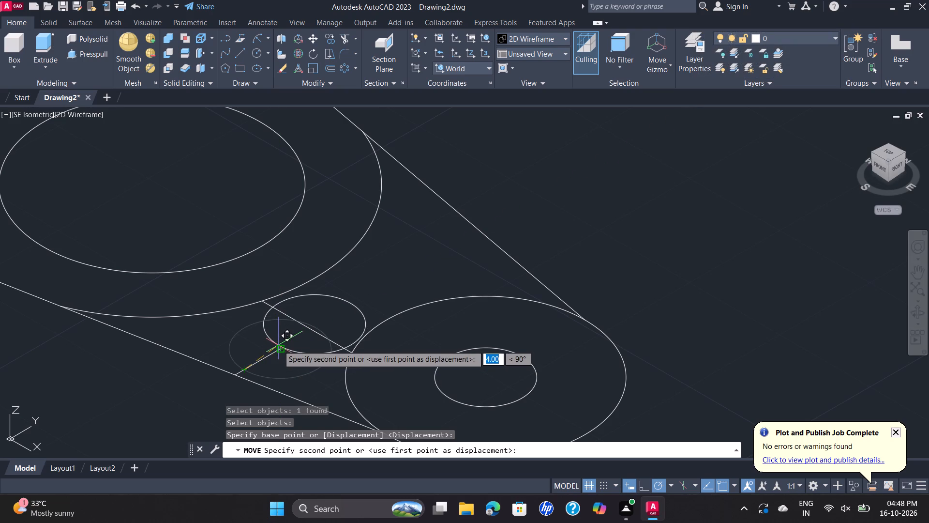
{"action": "left_click", "coordinate": [280, 347]}
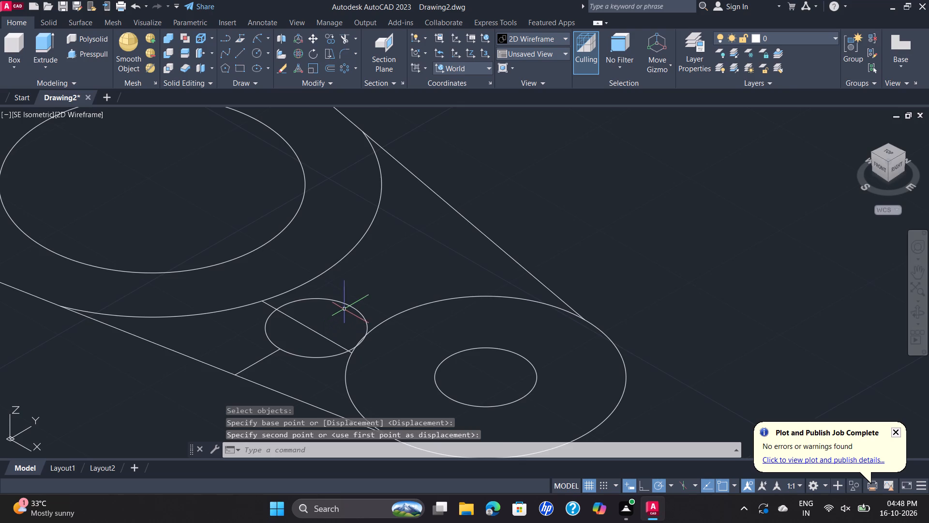
Examine how the moved radius-4 circle meets the middle outer circle and the lower-right outer circle.
{"action": "scroll", "coordinate": [343, 308], "scroll_direction": "up", "scroll_amount": 4}
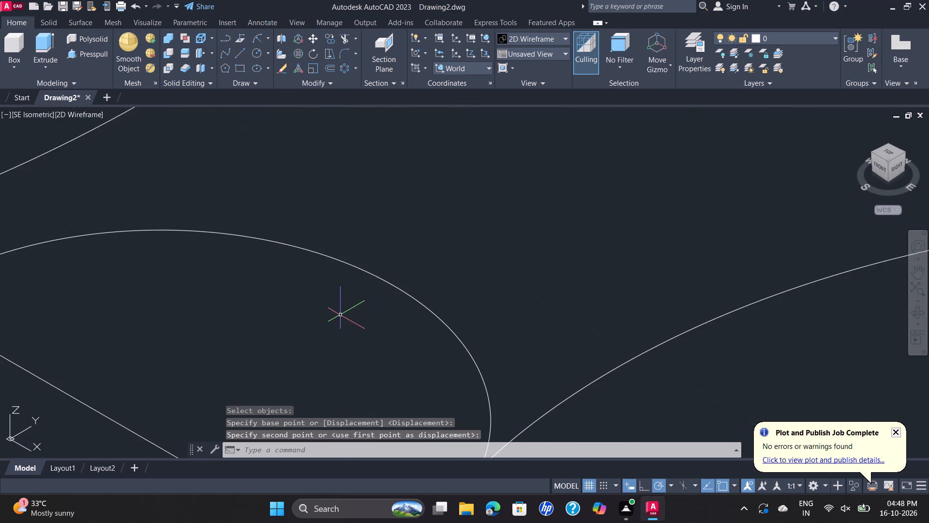
{"action": "scroll", "coordinate": [340, 315], "scroll_direction": "down", "scroll_amount": 3}
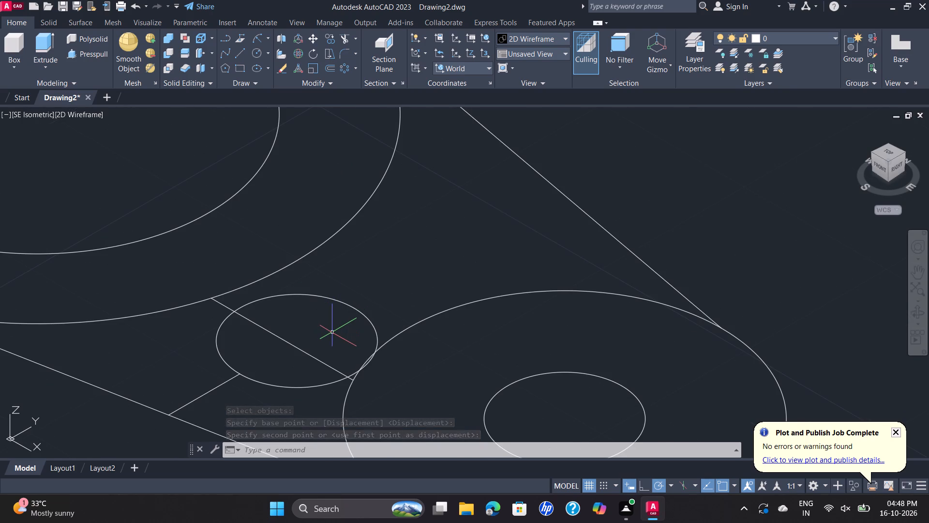
{"action": "scroll", "coordinate": [332, 332], "scroll_direction": "up", "scroll_amount": 1}
{"action": "scroll", "coordinate": [332, 332], "scroll_direction": "down", "scroll_amount": 2}
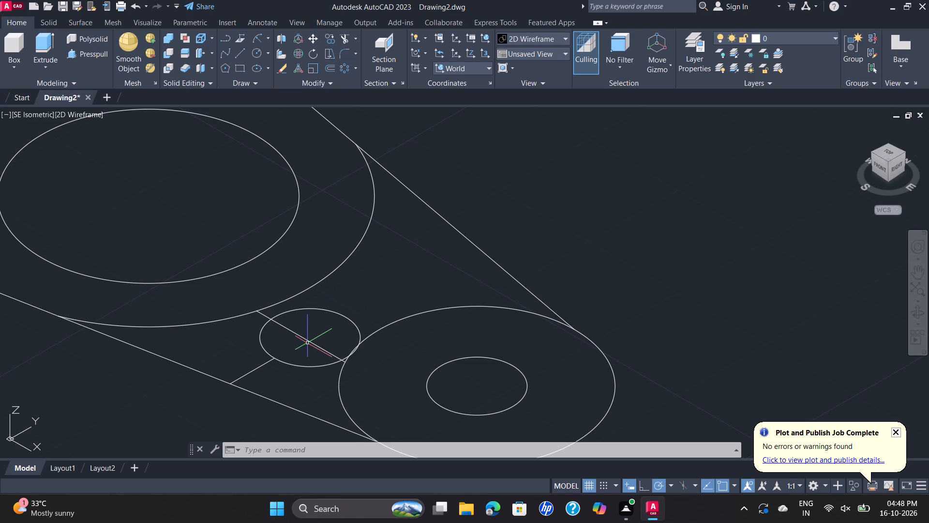
{"action": "scroll", "coordinate": [339, 292], "scroll_direction": "down", "scroll_amount": 1}
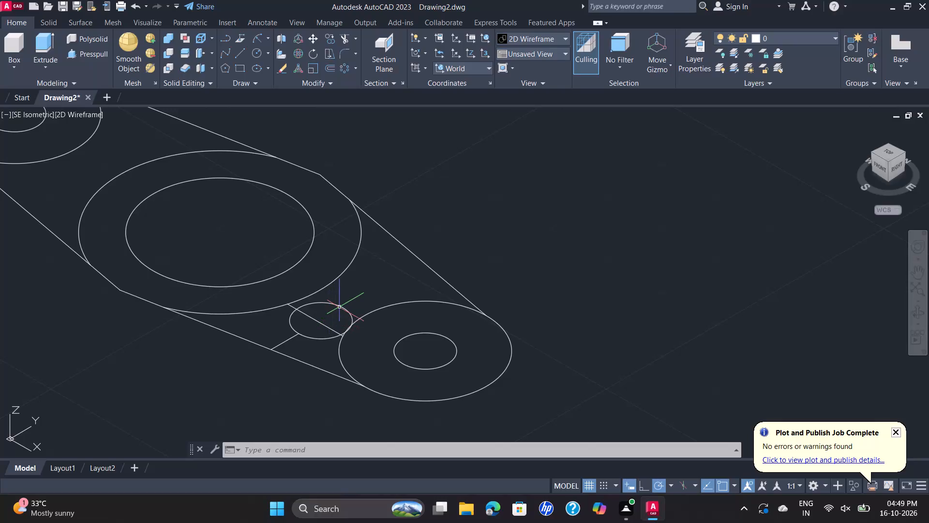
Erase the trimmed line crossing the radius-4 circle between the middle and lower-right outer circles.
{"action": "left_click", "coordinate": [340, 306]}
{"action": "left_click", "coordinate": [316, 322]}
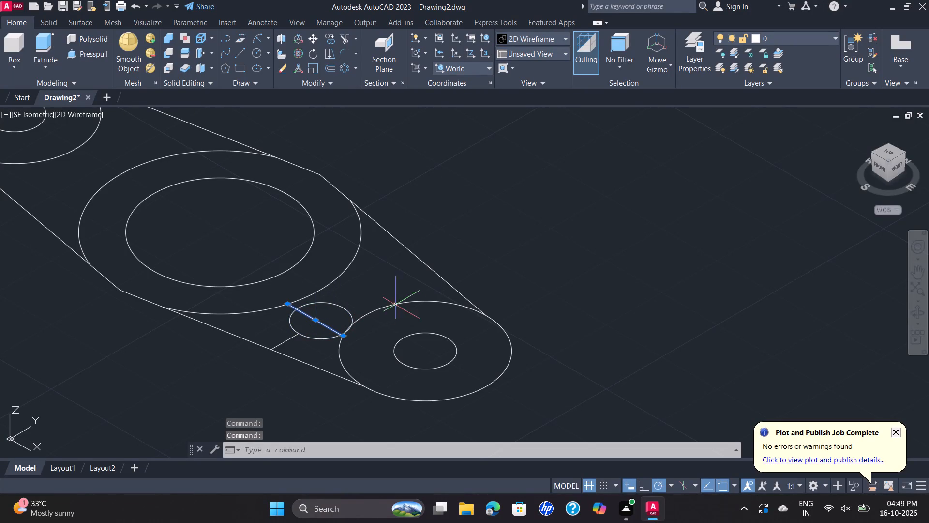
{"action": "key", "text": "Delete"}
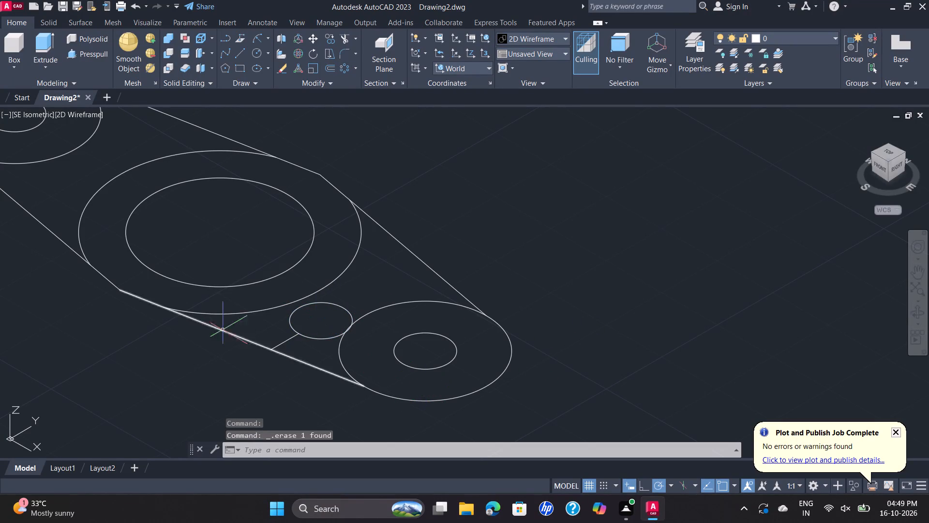
Erase the radius-4 circle and the short line joining it to the lower side line.
{"action": "left_click", "coordinate": [296, 336]}
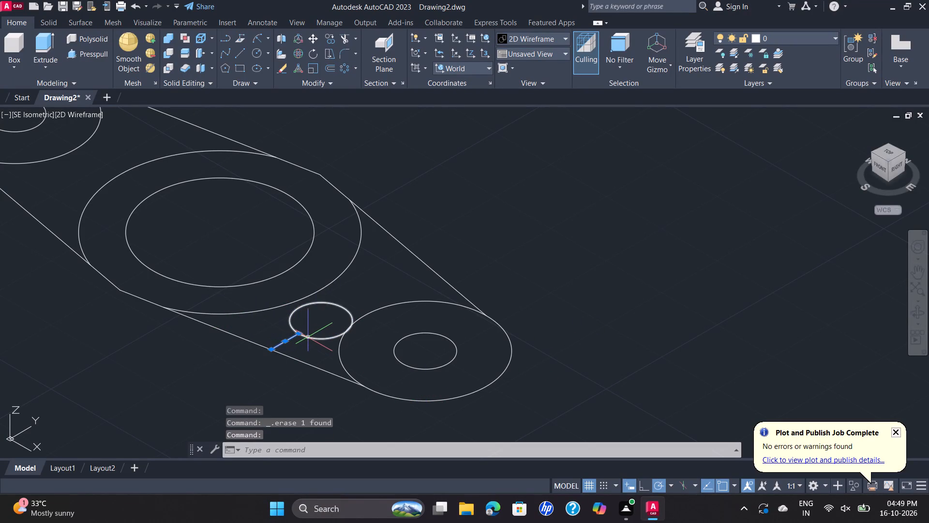
{"action": "left_click", "coordinate": [308, 337]}
{"action": "key", "text": "Delete"}
{"action": "left_click", "coordinate": [287, 340]}
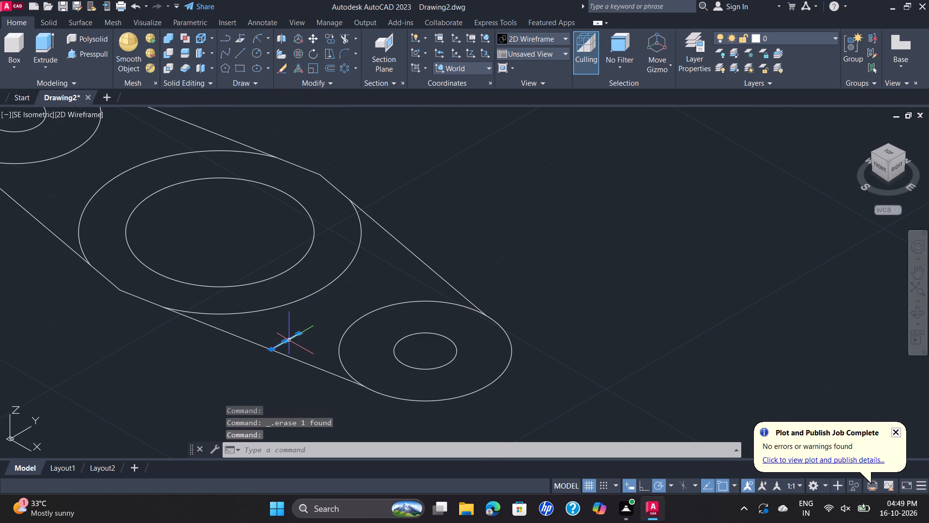
{"action": "key", "text": "Delete"}
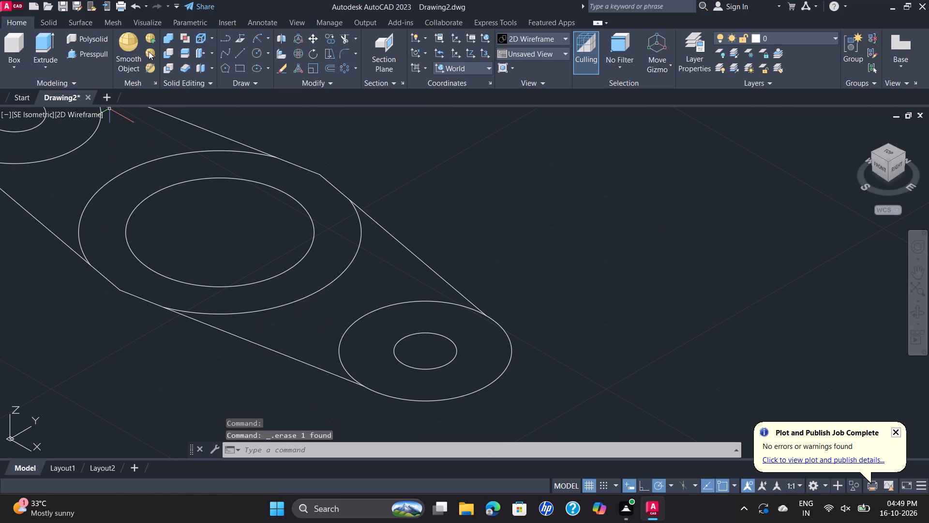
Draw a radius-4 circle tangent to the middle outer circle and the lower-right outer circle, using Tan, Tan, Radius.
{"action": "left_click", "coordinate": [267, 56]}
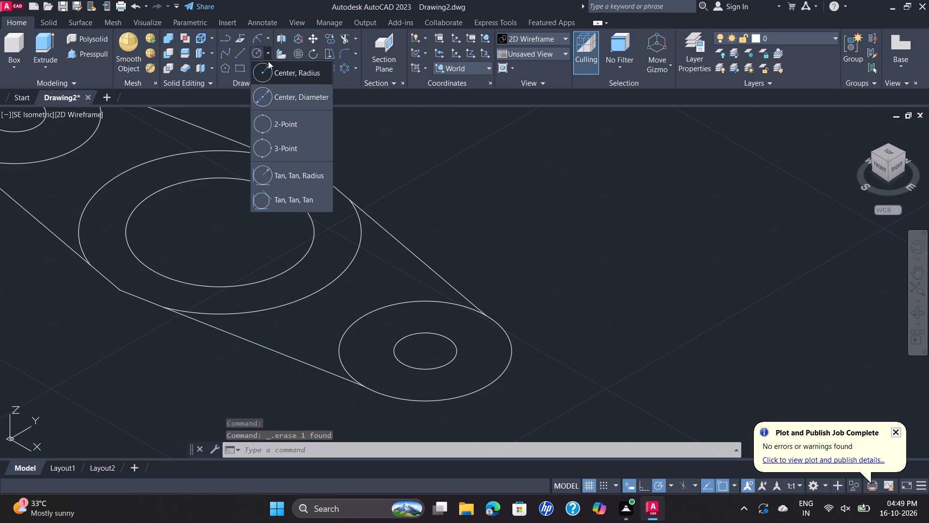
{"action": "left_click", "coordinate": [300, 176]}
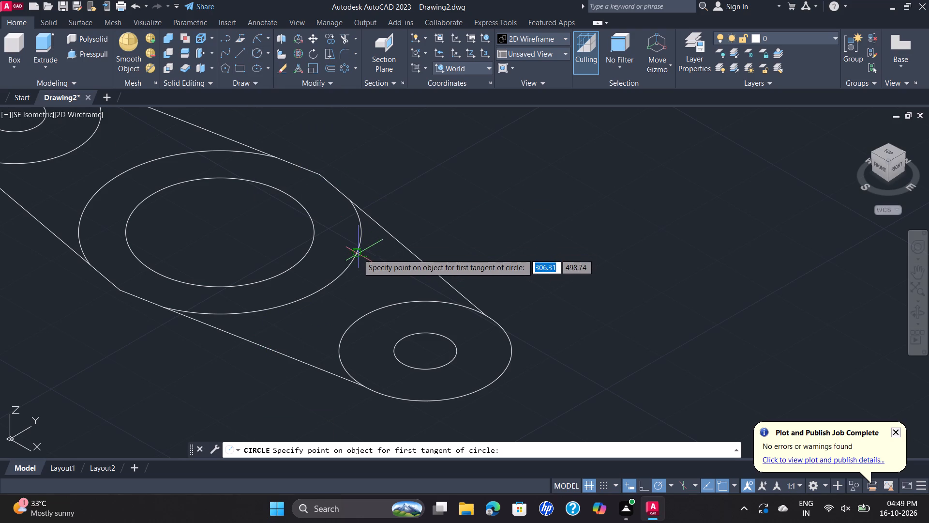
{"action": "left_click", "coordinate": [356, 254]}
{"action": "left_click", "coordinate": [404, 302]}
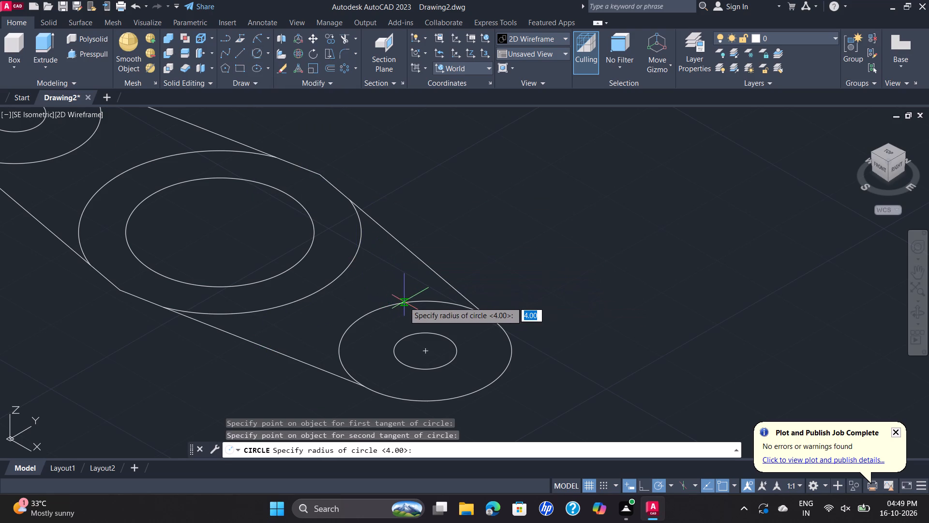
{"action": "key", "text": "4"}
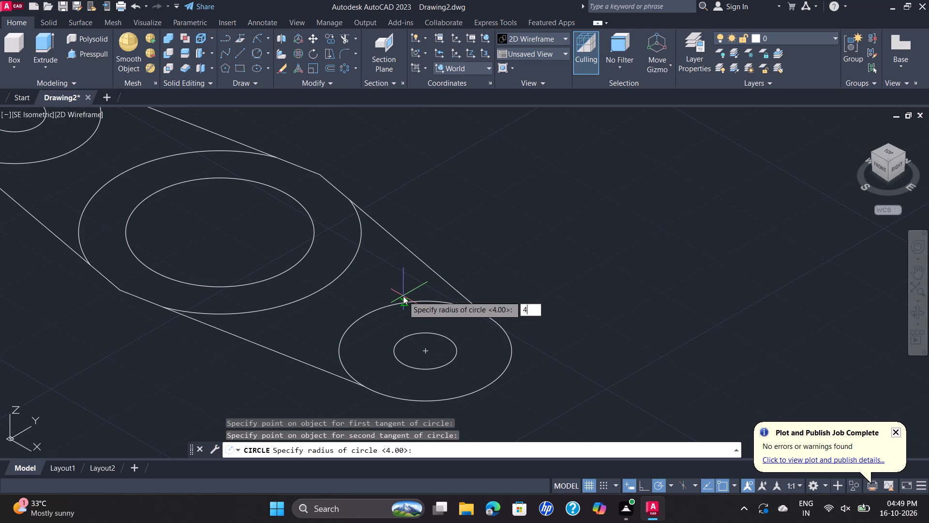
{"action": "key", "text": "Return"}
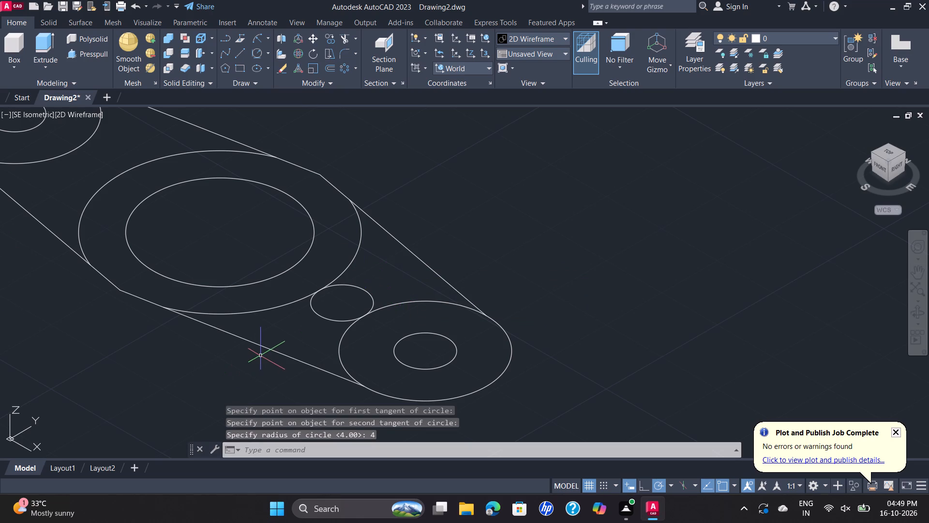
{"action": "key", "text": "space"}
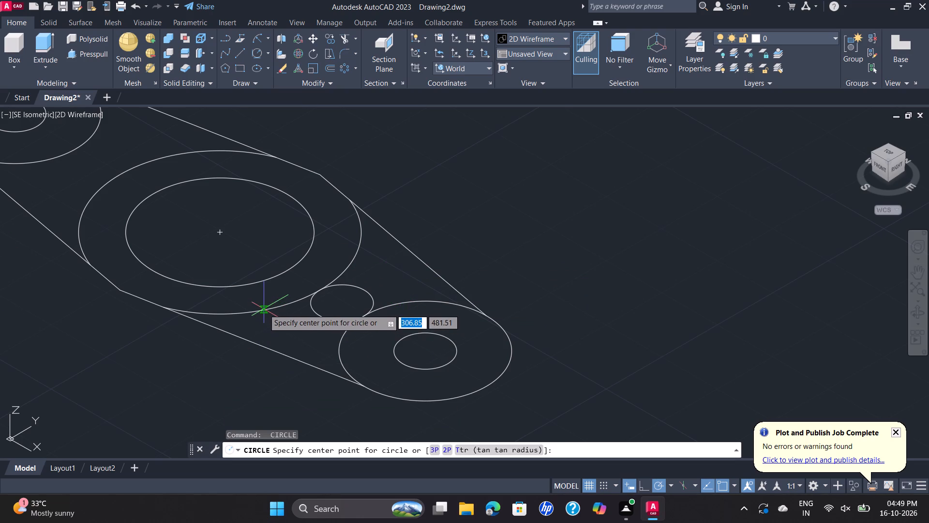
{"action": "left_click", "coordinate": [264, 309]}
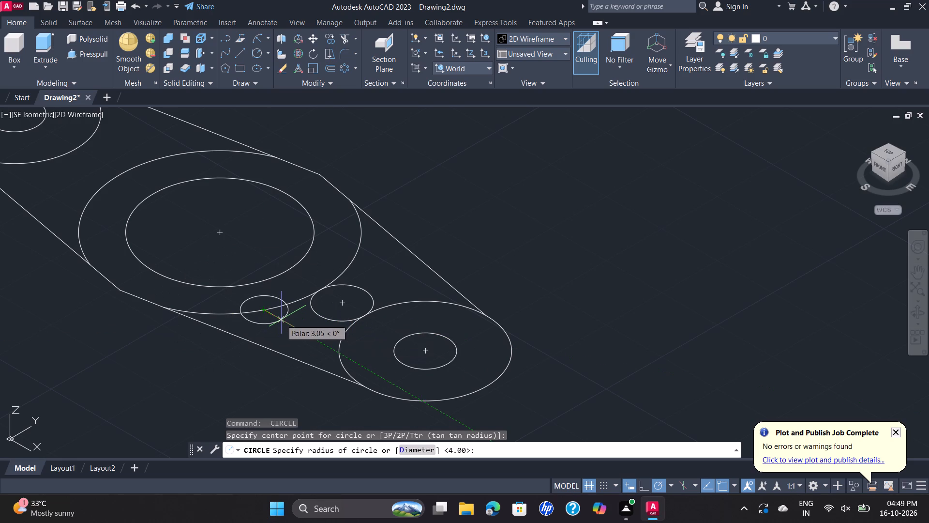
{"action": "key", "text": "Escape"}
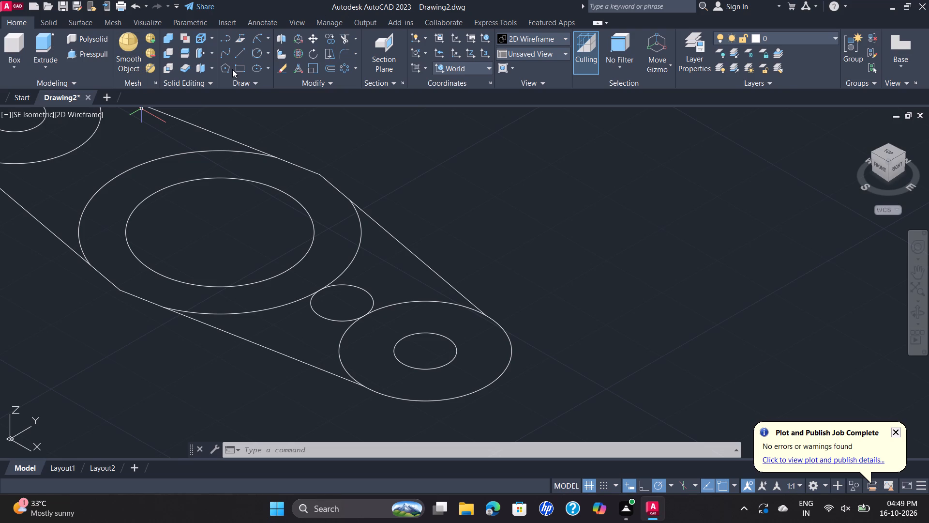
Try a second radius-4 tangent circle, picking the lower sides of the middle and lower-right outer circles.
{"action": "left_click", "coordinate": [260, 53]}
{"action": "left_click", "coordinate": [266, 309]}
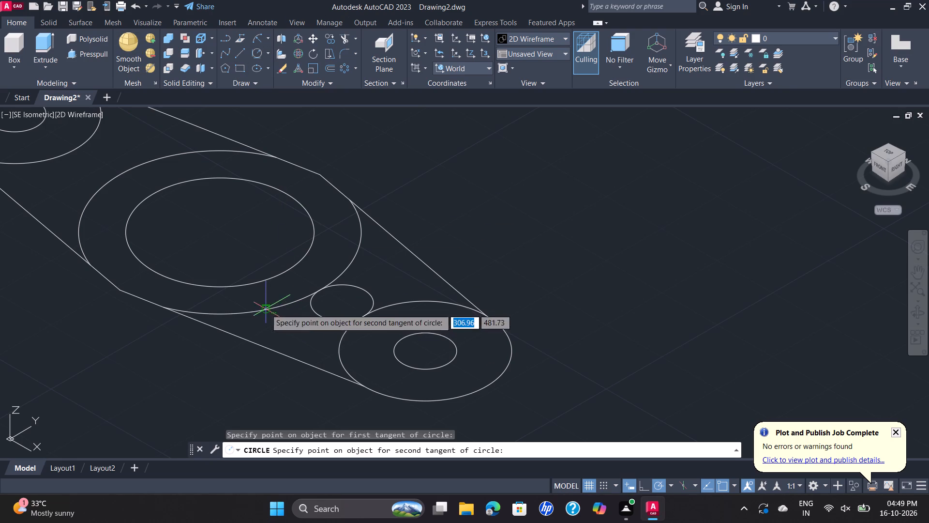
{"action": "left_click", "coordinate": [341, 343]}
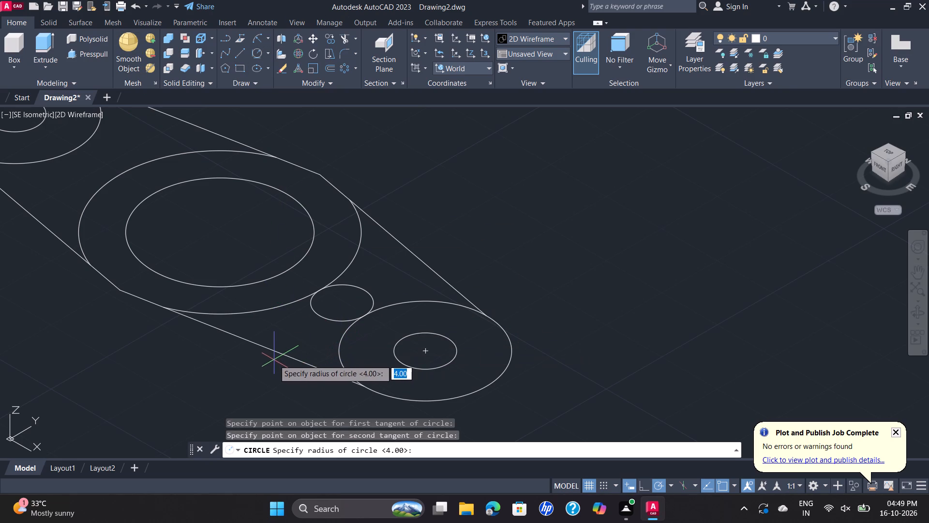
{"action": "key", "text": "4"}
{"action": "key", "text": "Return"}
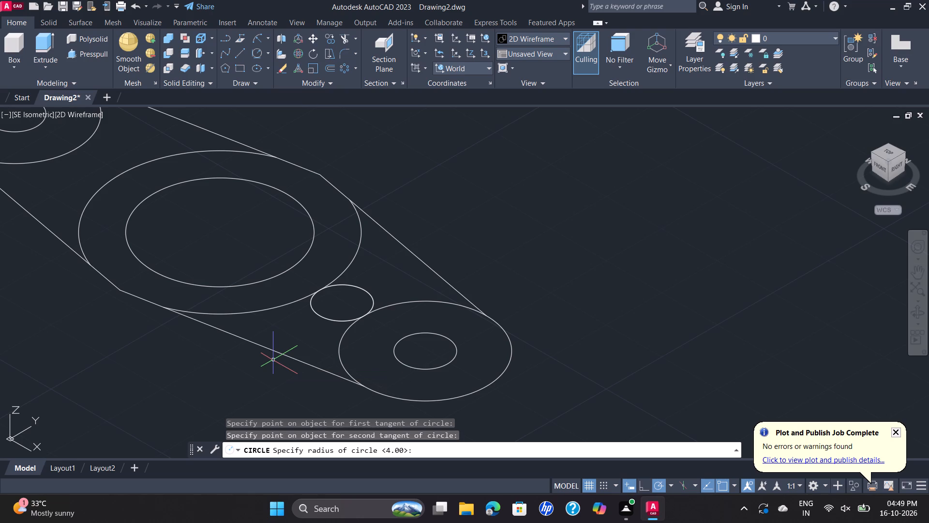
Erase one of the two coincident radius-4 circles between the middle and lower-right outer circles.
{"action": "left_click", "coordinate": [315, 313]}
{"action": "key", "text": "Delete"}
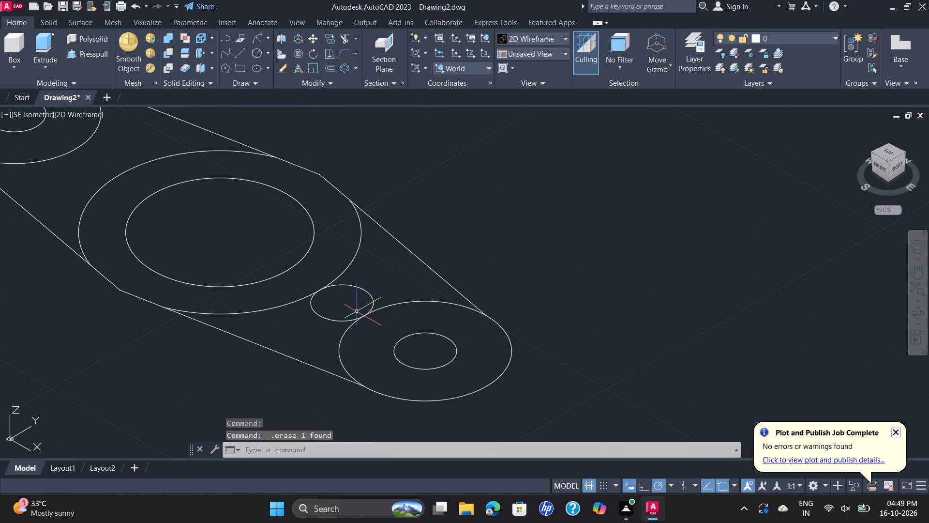
Trim away the middle outer circle's arc facing the lower-right end, on both sides of the small tangent circle.
{"action": "scroll", "coordinate": [315, 284], "scroll_direction": "up", "scroll_amount": 1}
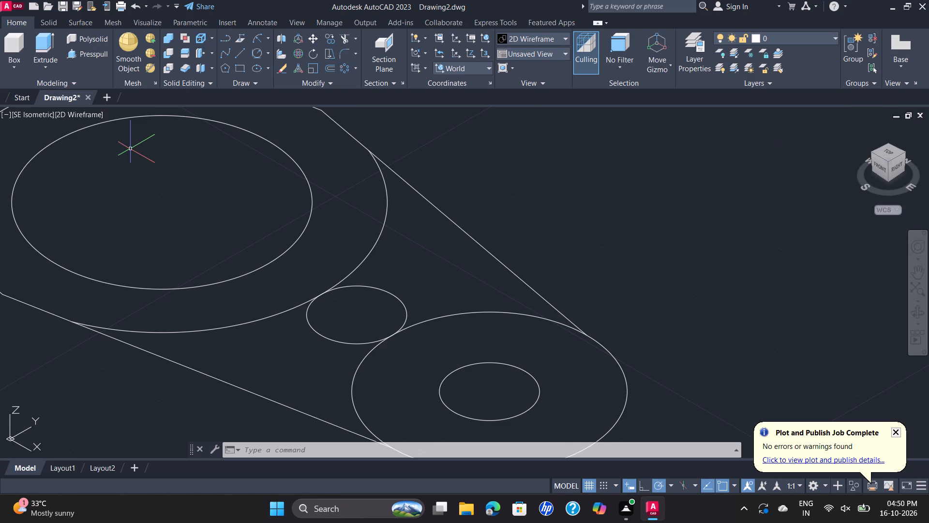
{"action": "scroll", "coordinate": [281, 184], "scroll_direction": "down", "scroll_amount": 1}
{"action": "middle_click_drag", "start_coordinate": [285, 189], "coordinate": [323, 242]}
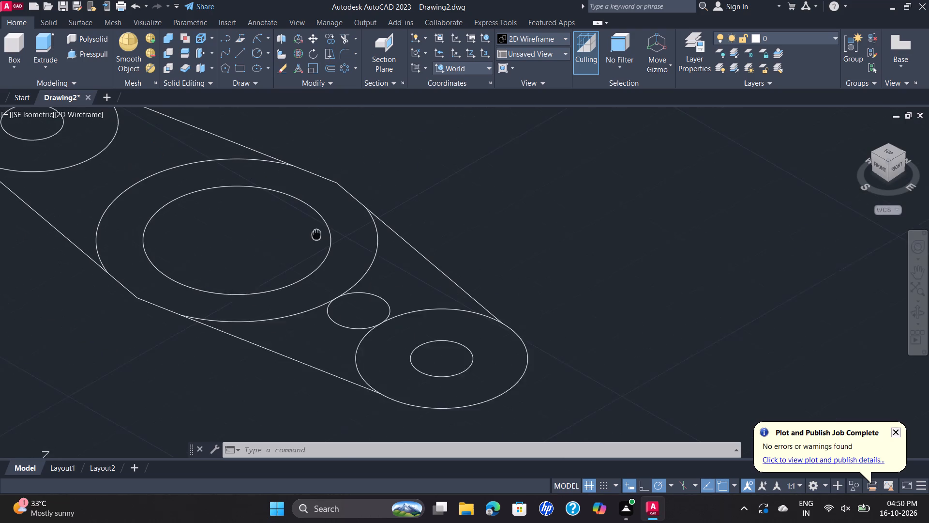
{"action": "middle_click_drag", "start_coordinate": [323, 242], "coordinate": [324, 242]}
{"action": "scroll", "coordinate": [324, 242], "scroll_direction": "up", "scroll_amount": 1}
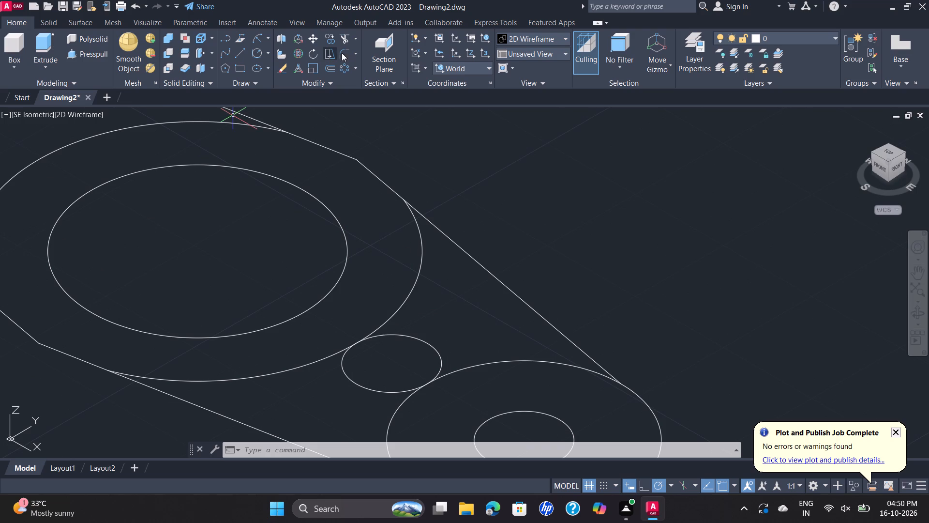
{"action": "left_click", "coordinate": [344, 42]}
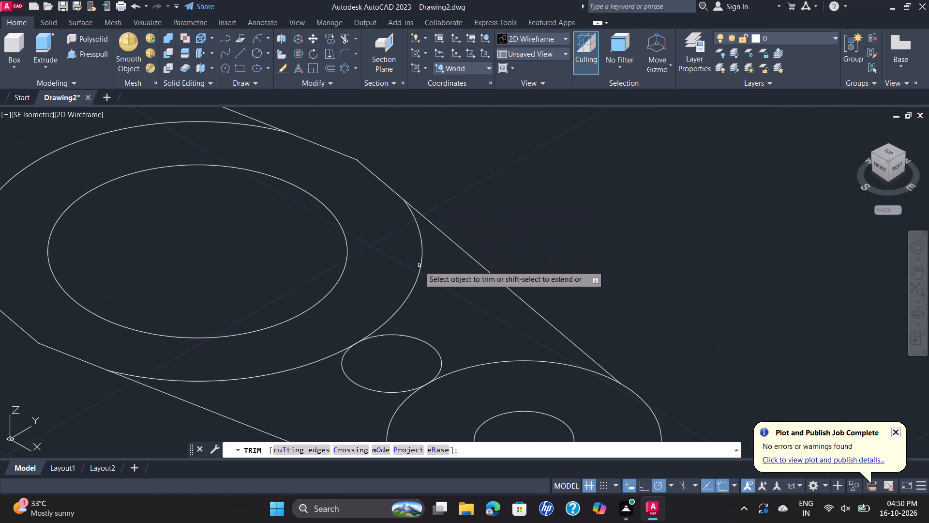
{"action": "left_click", "coordinate": [419, 267]}
{"action": "left_click", "coordinate": [302, 366]}
{"action": "scroll", "coordinate": [302, 366], "scroll_direction": "down", "scroll_amount": 2}
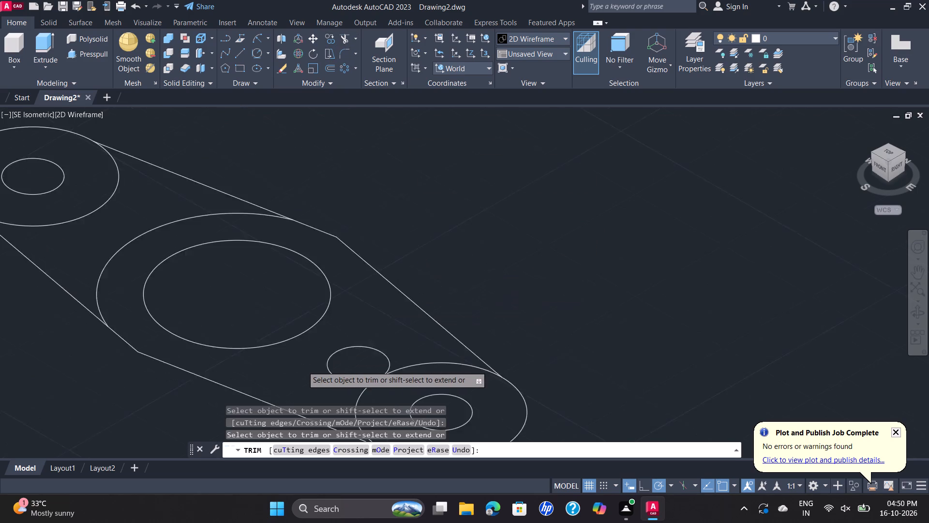
{"action": "left_click", "coordinate": [339, 354]}
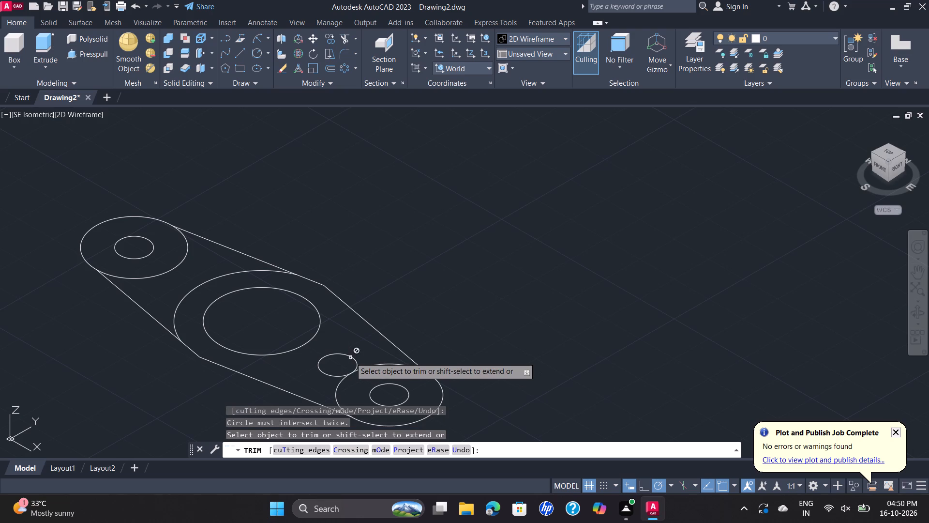
{"action": "key", "text": "Escape"}
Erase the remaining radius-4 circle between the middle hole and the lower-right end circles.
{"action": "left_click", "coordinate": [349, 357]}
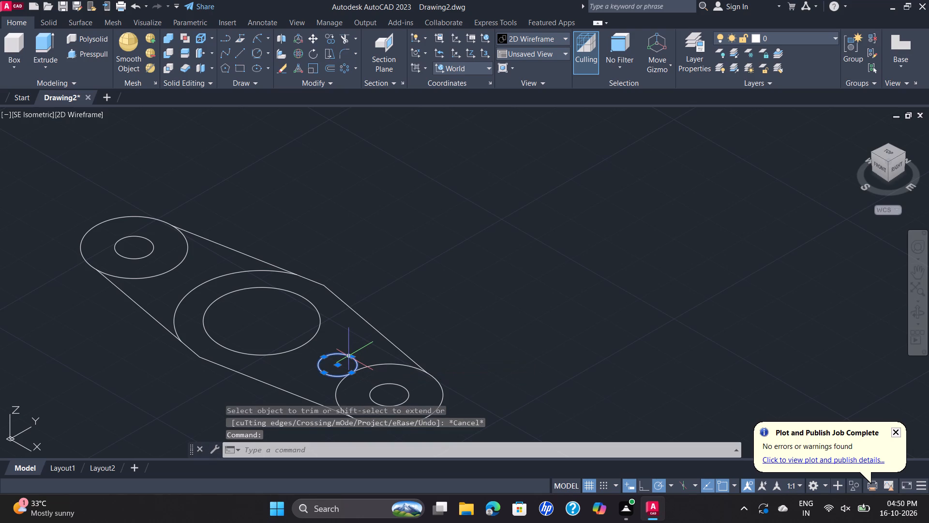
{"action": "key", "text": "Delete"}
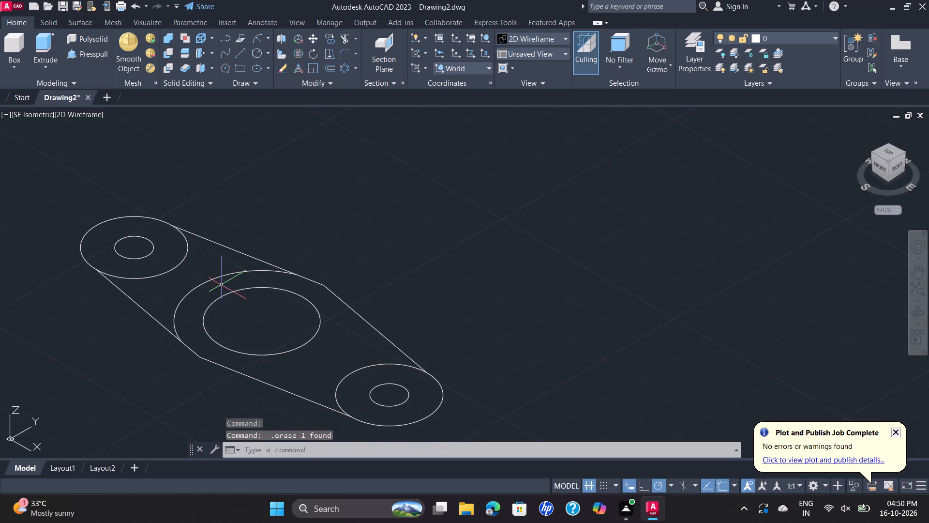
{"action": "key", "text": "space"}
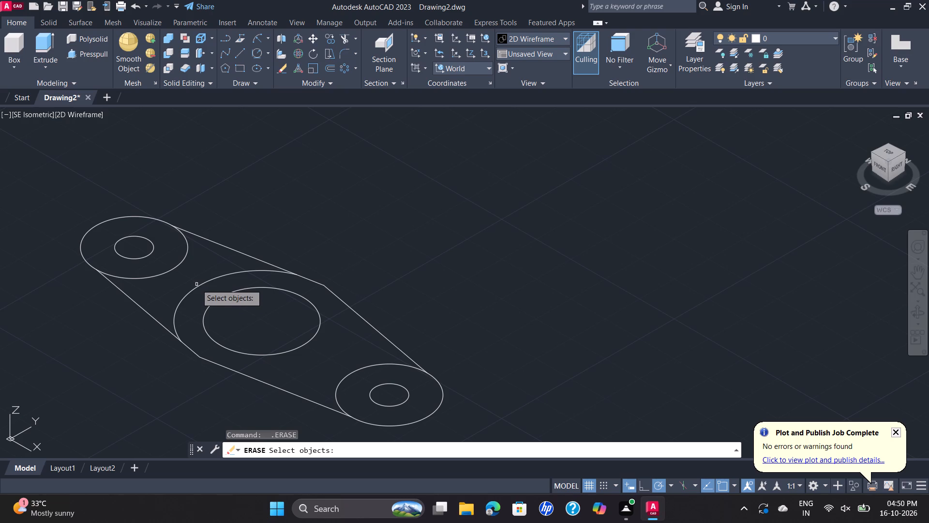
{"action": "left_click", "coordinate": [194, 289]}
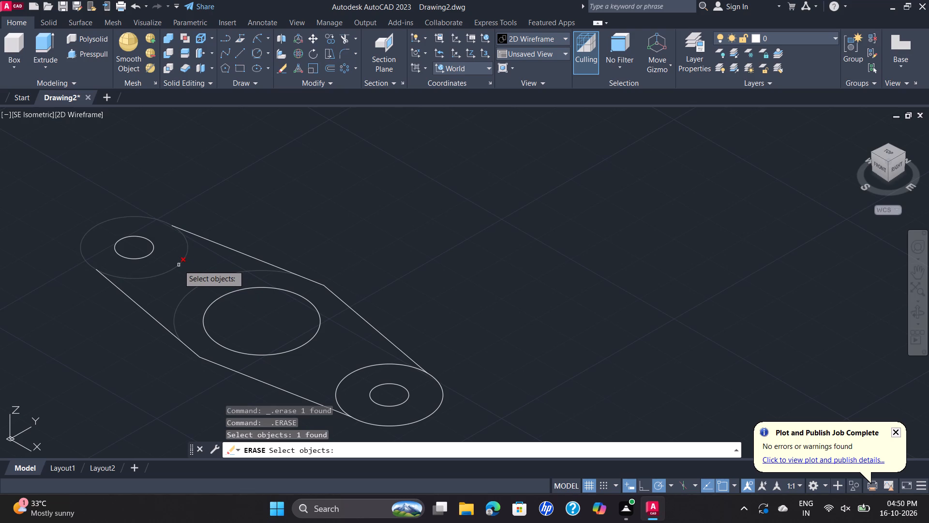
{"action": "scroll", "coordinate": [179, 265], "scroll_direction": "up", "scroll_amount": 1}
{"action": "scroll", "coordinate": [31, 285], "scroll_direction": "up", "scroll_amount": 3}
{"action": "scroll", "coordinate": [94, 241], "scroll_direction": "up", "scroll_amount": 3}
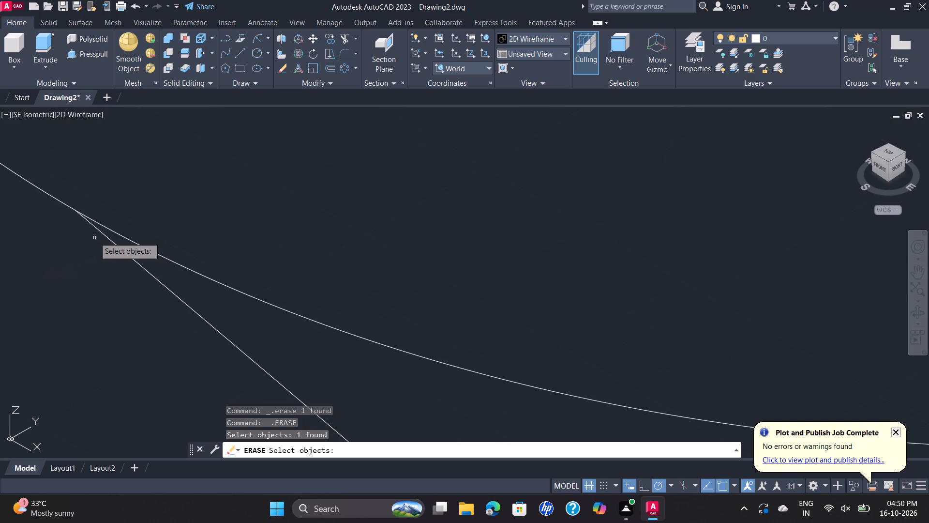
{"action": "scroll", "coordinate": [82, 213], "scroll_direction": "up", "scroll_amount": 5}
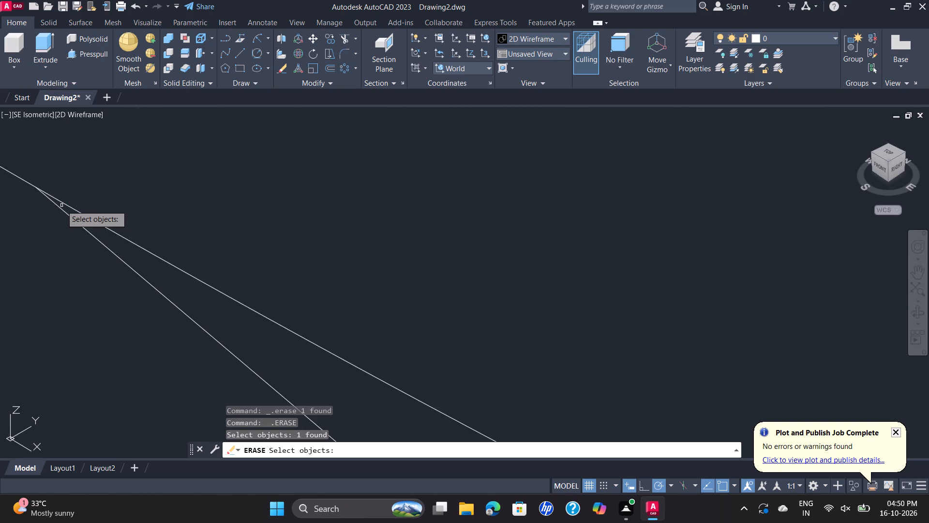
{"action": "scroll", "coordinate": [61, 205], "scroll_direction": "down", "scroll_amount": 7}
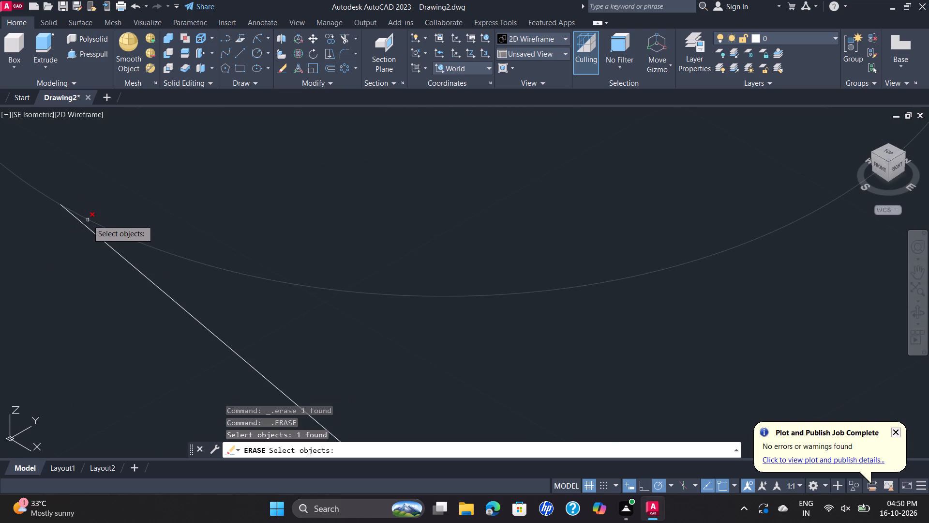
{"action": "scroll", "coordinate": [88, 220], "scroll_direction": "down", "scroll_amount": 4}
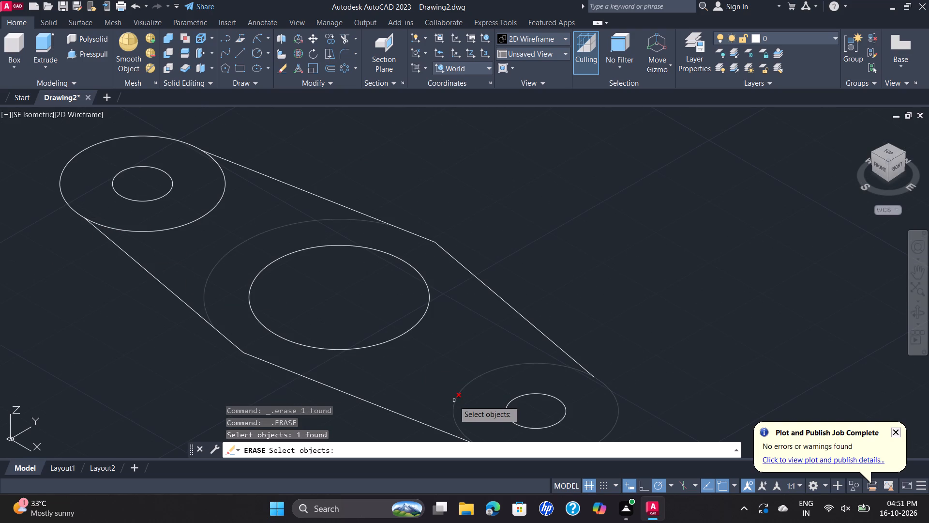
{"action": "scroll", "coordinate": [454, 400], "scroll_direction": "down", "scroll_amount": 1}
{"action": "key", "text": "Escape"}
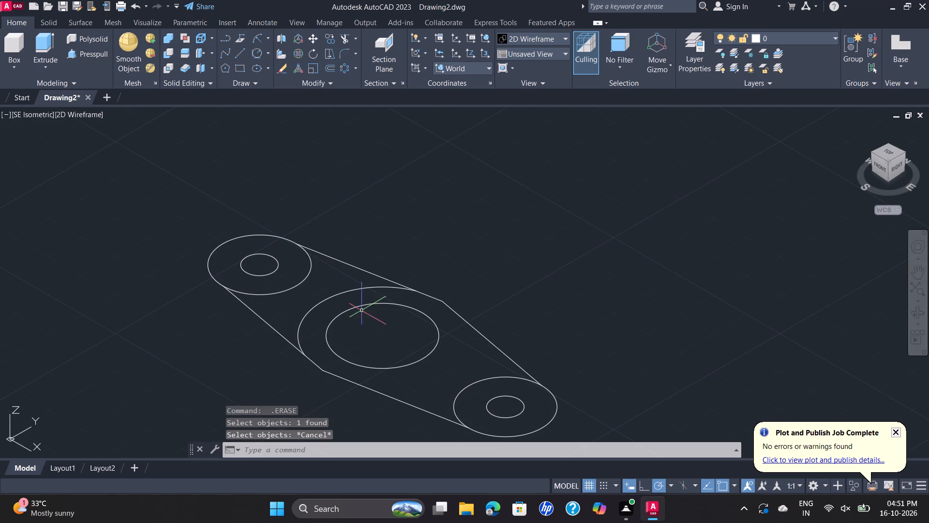
Trim the inward-facing arcs of both end outer circles and the remaining middle outer arc, leaving one outline around the three holes.
{"action": "left_click", "coordinate": [344, 39]}
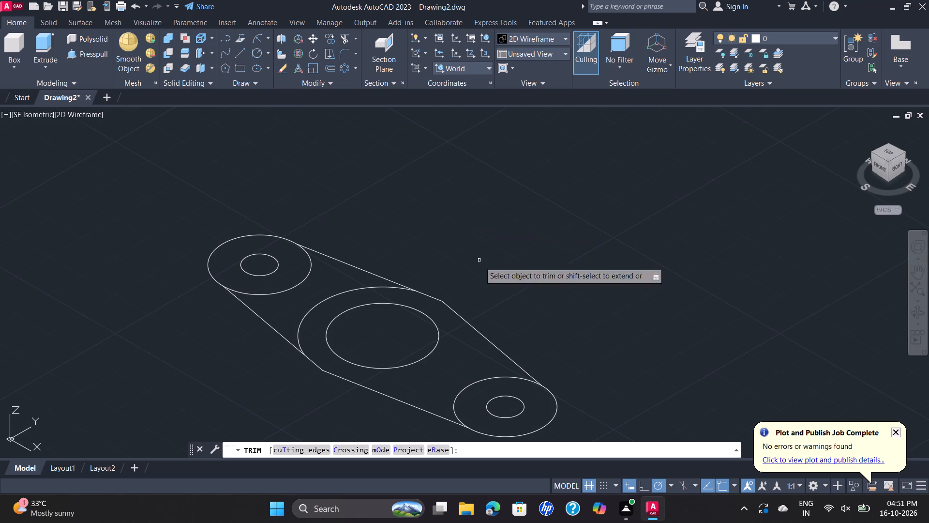
{"action": "left_click", "coordinate": [487, 380]}
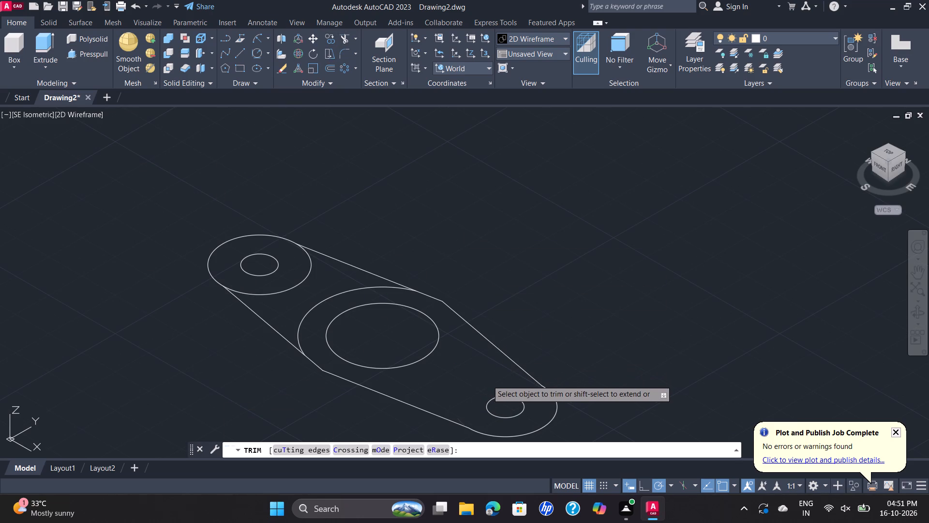
{"action": "left_click", "coordinate": [317, 305]}
{"action": "left_click", "coordinate": [305, 281]}
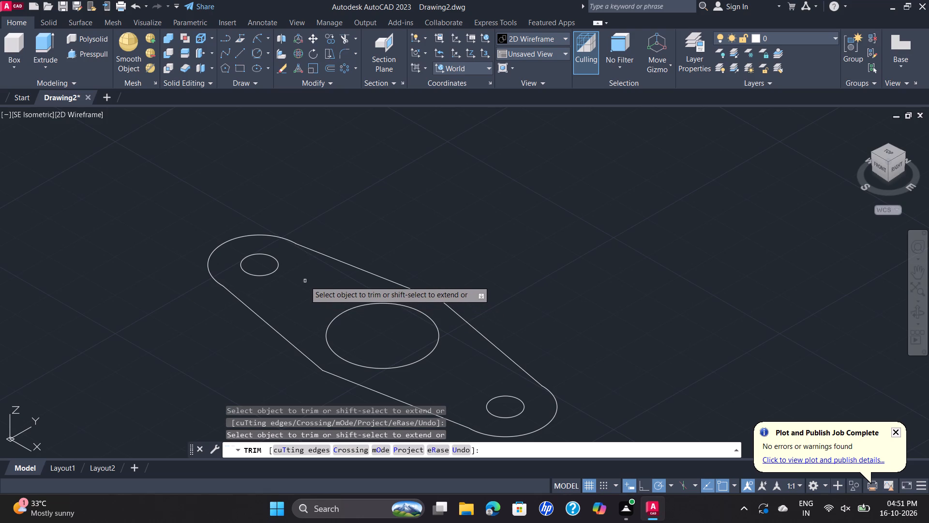
{"action": "scroll", "coordinate": [473, 228], "scroll_direction": "down", "scroll_amount": 1}
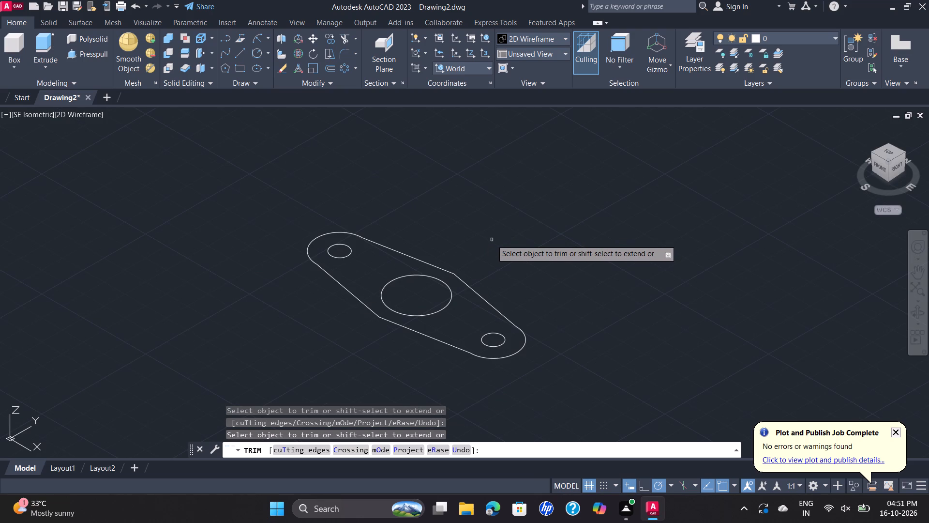
Join the outer outline's lines and arcs around the three holes into a single polyline.
{"action": "scroll", "coordinate": [492, 240], "scroll_direction": "down", "scroll_amount": 1}
{"action": "key", "text": "Escape"}
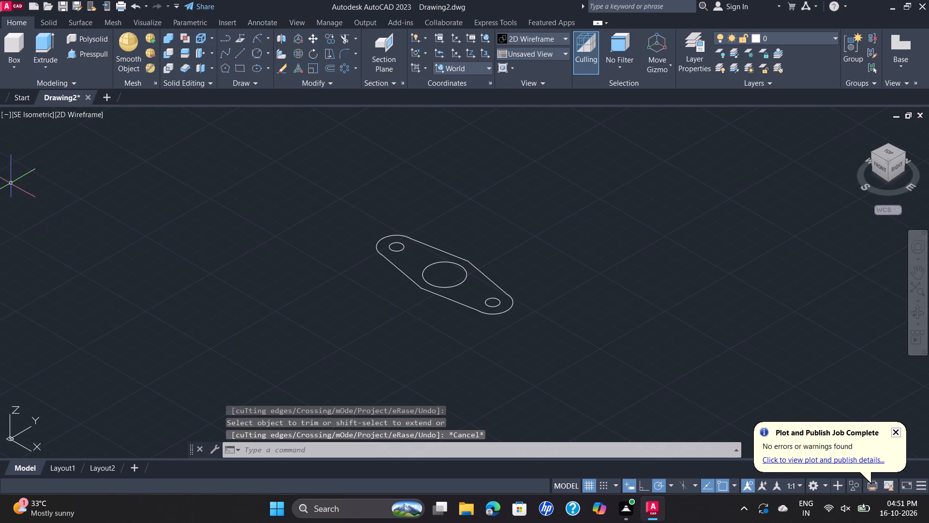
{"action": "left_click", "coordinate": [320, 196]}
{"action": "left_click", "coordinate": [580, 346]}
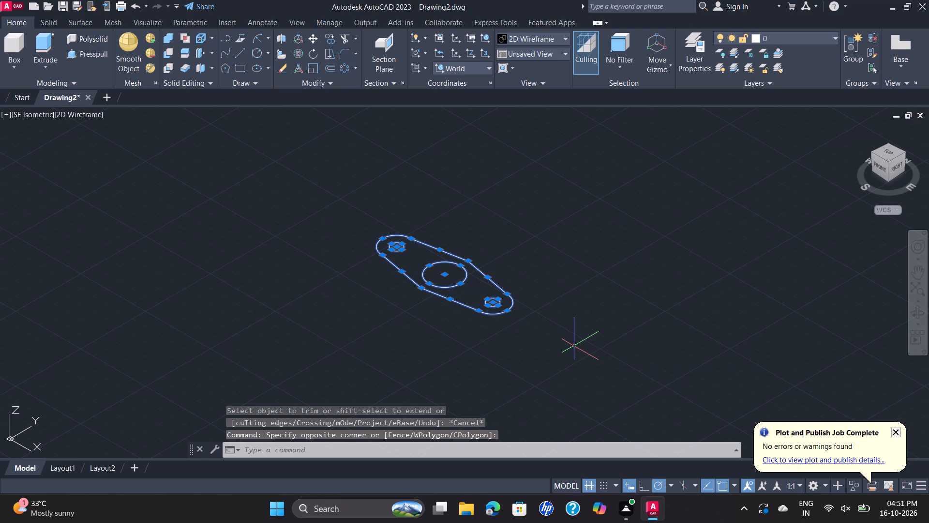
{"action": "key", "text": "j"}
{"action": "key", "text": "Return"}
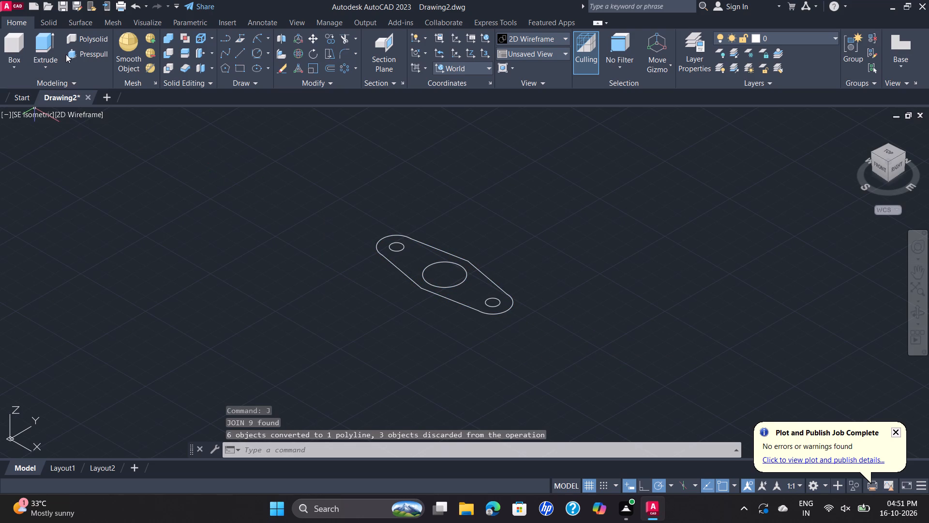
Presspull the area between the outer outline and the three holes to a height of 5.
{"action": "left_click", "coordinate": [69, 54]}
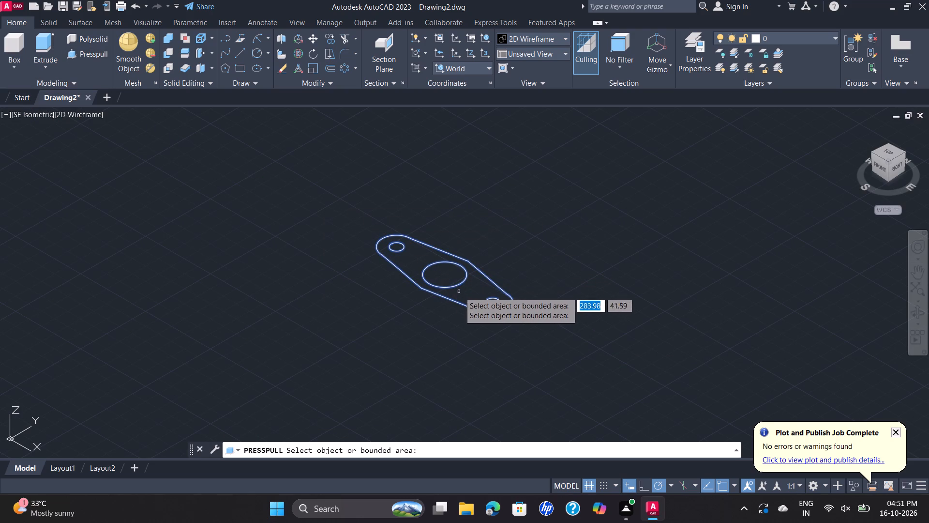
{"action": "left_click", "coordinate": [461, 294]}
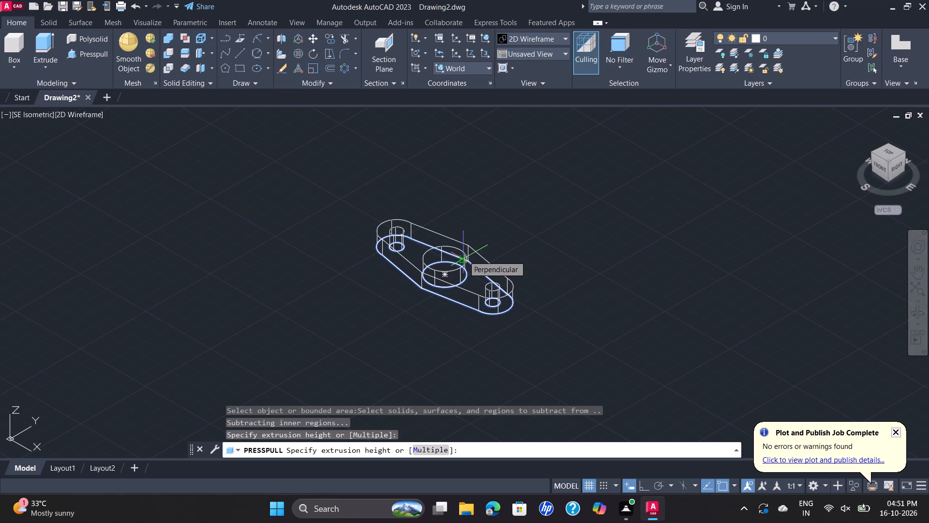
{"action": "key", "text": "5"}
{"action": "key", "text": "Return"}
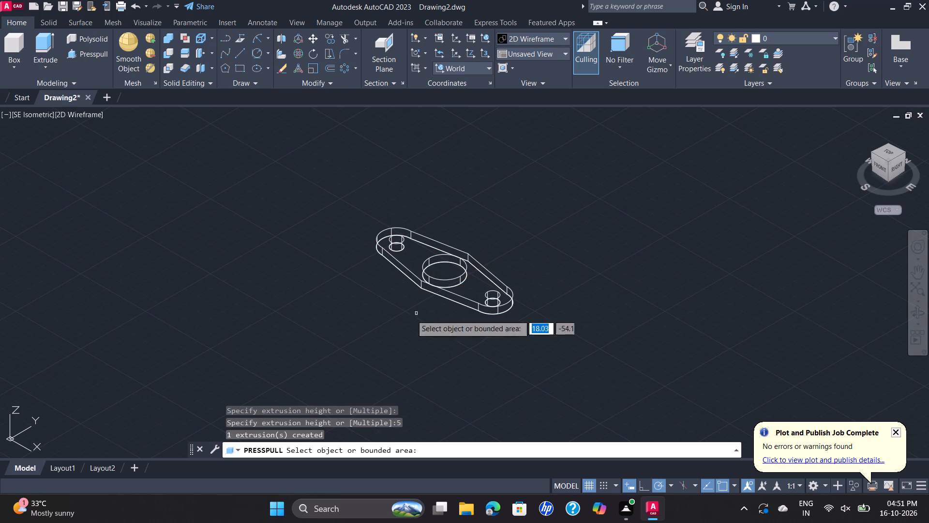
{"action": "scroll", "coordinate": [252, 342], "scroll_direction": "down", "scroll_amount": 1}
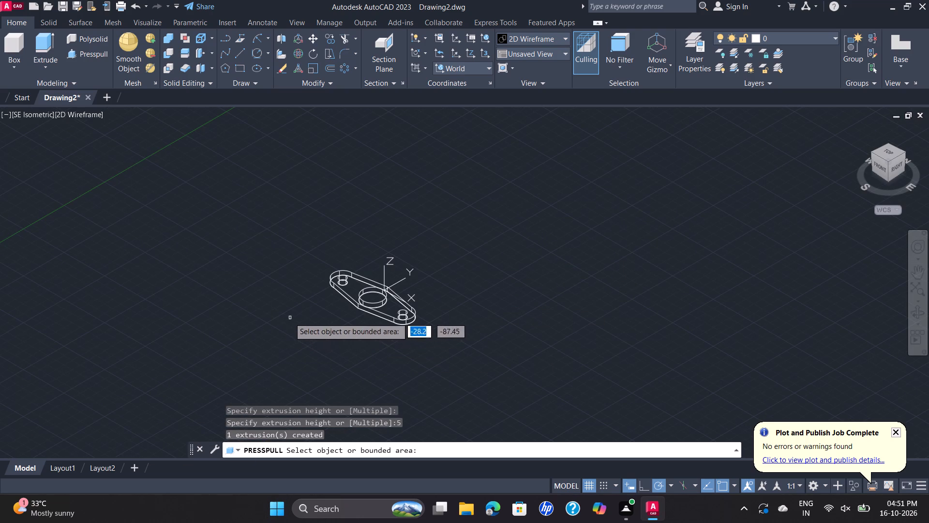
{"action": "key", "text": "Escape"}
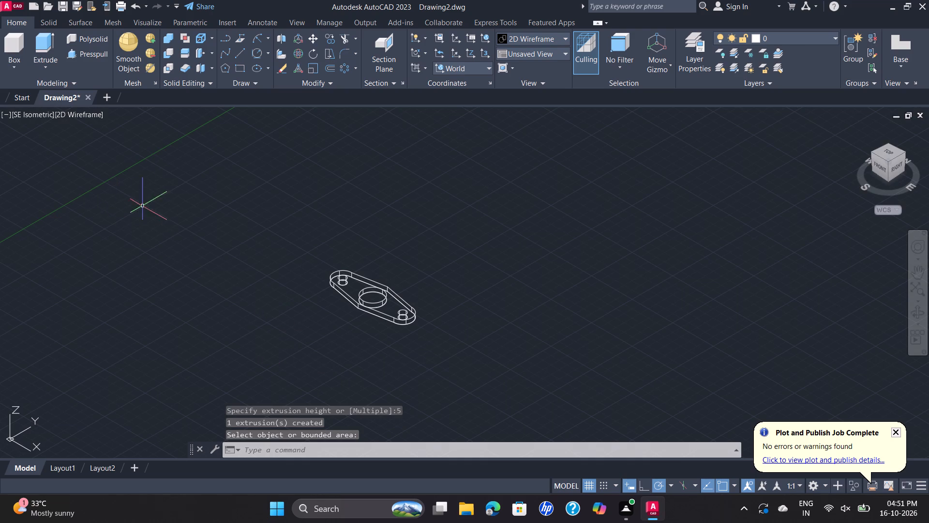
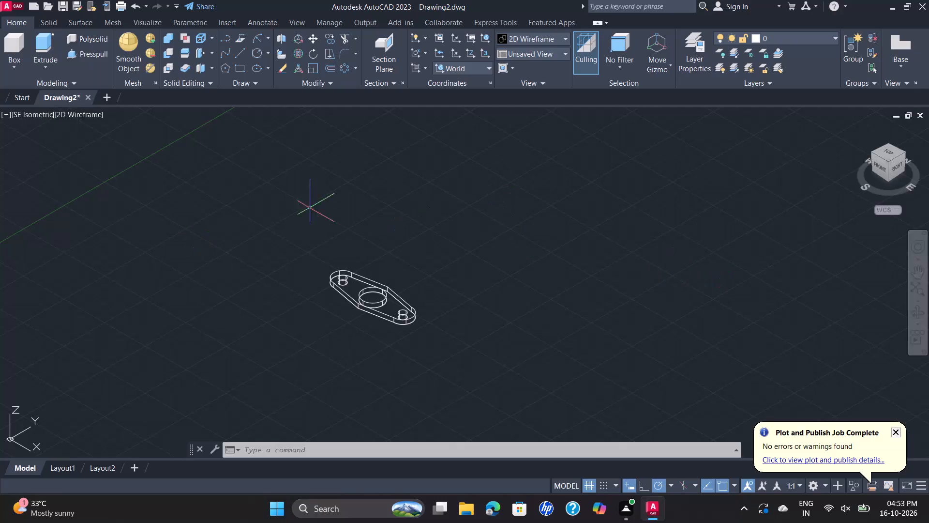
In the top view, draw a circle of diameter 30 in the empty space below the plate's left end.
{"action": "left_click", "coordinate": [41, 115]}
{"action": "left_click", "coordinate": [89, 142]}
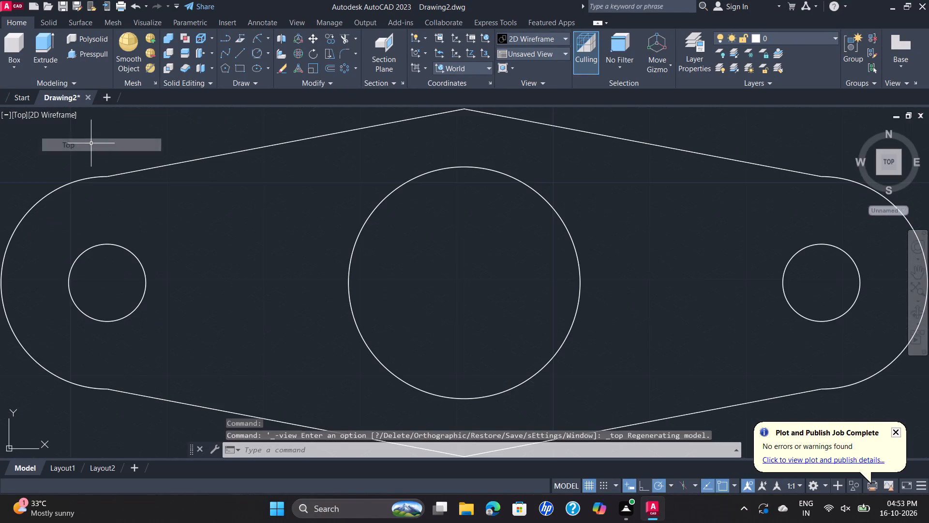
{"action": "scroll", "coordinate": [290, 141], "scroll_direction": "down", "scroll_amount": 2}
{"action": "middle_click_drag", "start_coordinate": [477, 246], "coordinate": [491, 241]}
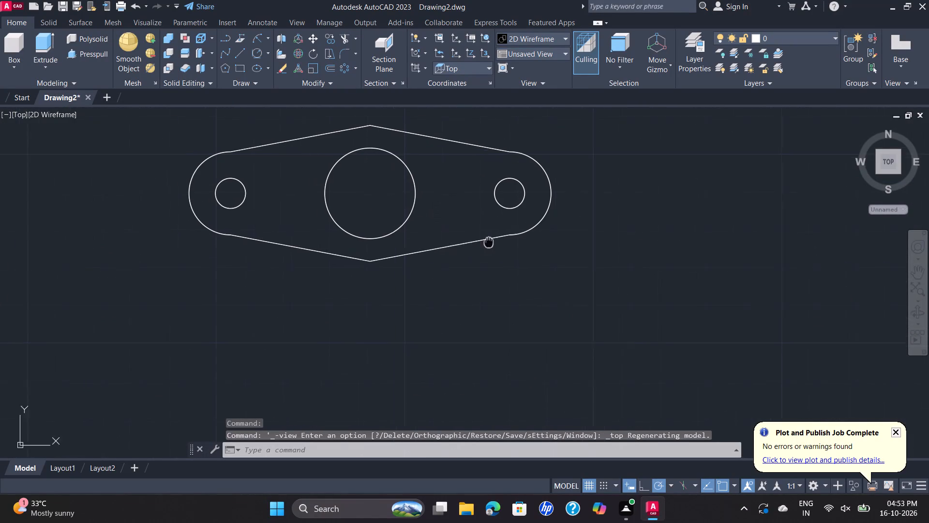
{"action": "middle_click_drag", "start_coordinate": [491, 241], "coordinate": [535, 200]}
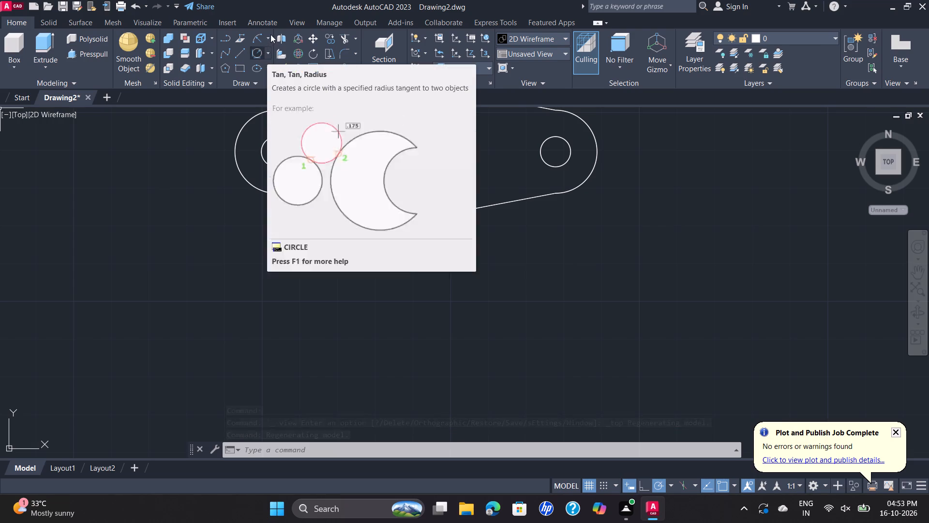
{"action": "left_click", "coordinate": [269, 52]}
{"action": "left_click", "coordinate": [285, 77]}
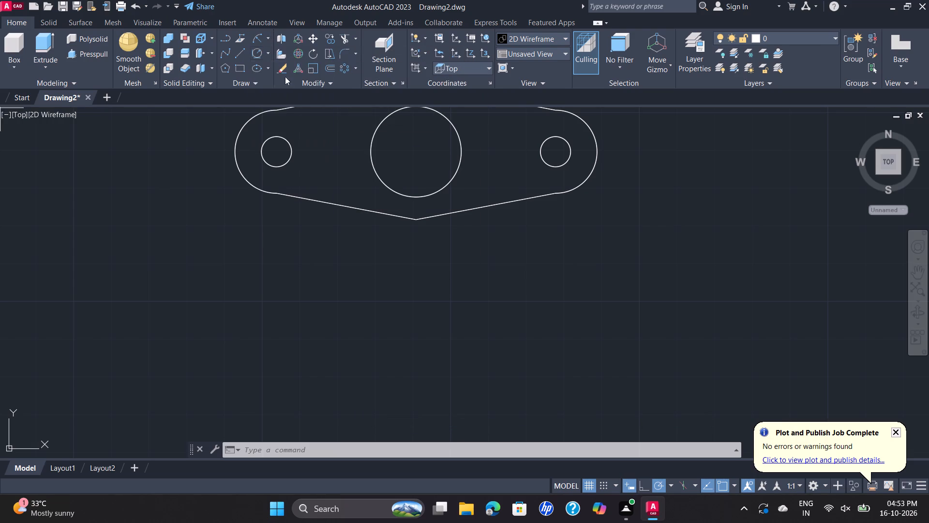
{"action": "left_click", "coordinate": [250, 318]}
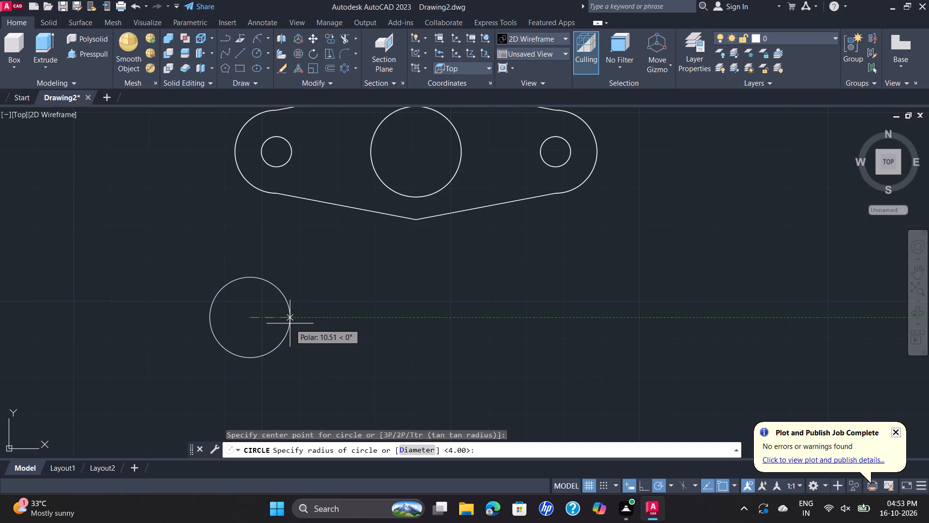
{"action": "key", "text": "d"}
{"action": "key", "text": "Return"}
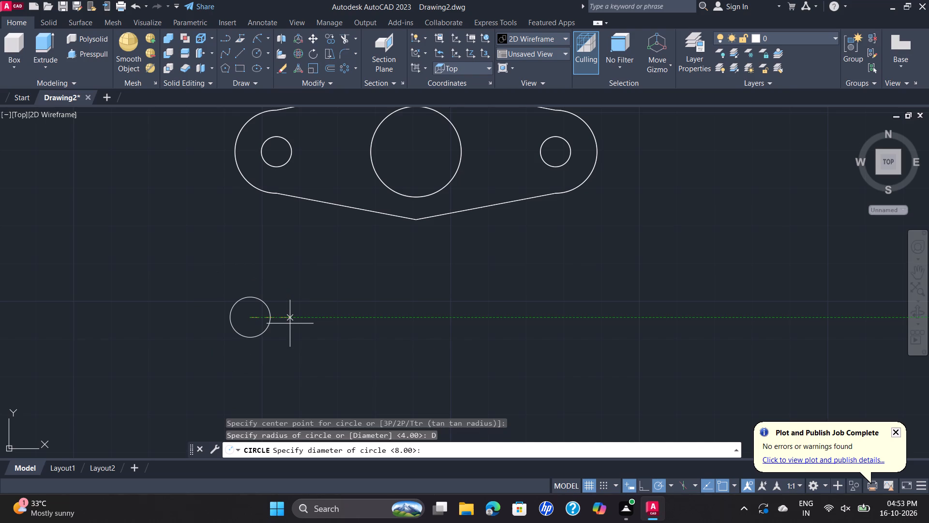
{"action": "type", "text": "30"}
{"action": "key", "text": "Return"}
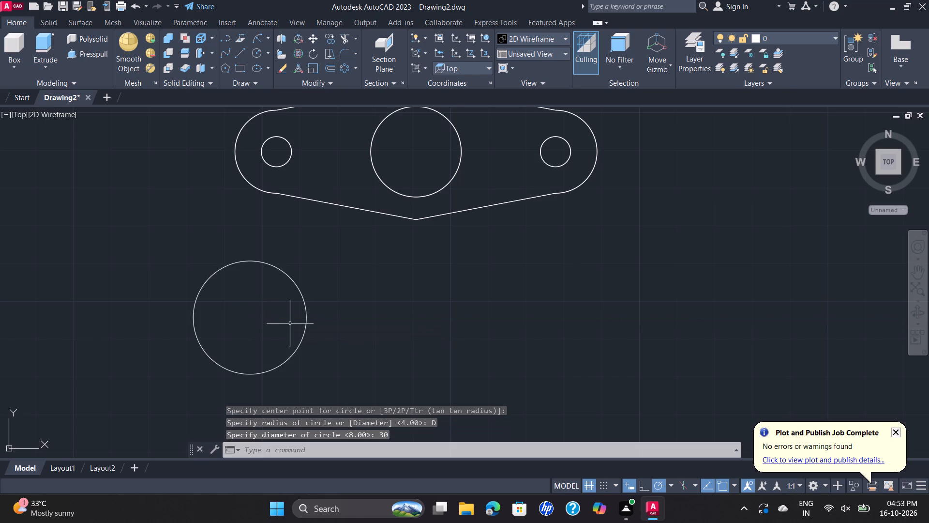
Draw a circle of diameter 24 concentric with the 30-diameter circle.
{"action": "key", "text": "space"}
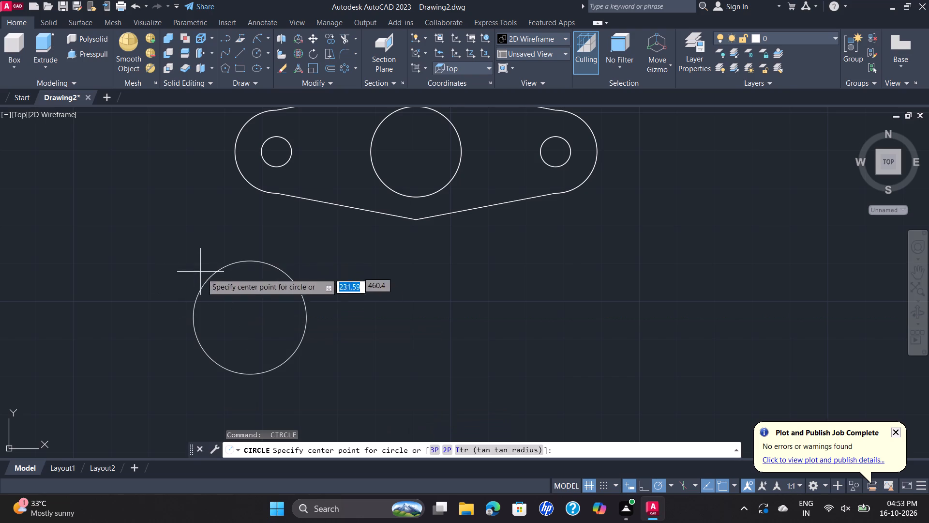
{"action": "left_click", "coordinate": [250, 321]}
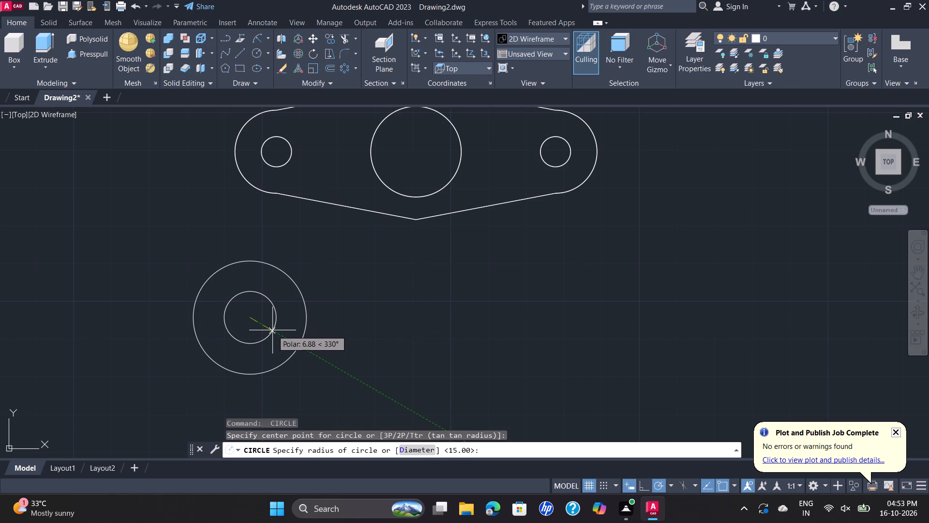
{"action": "key", "text": "d"}
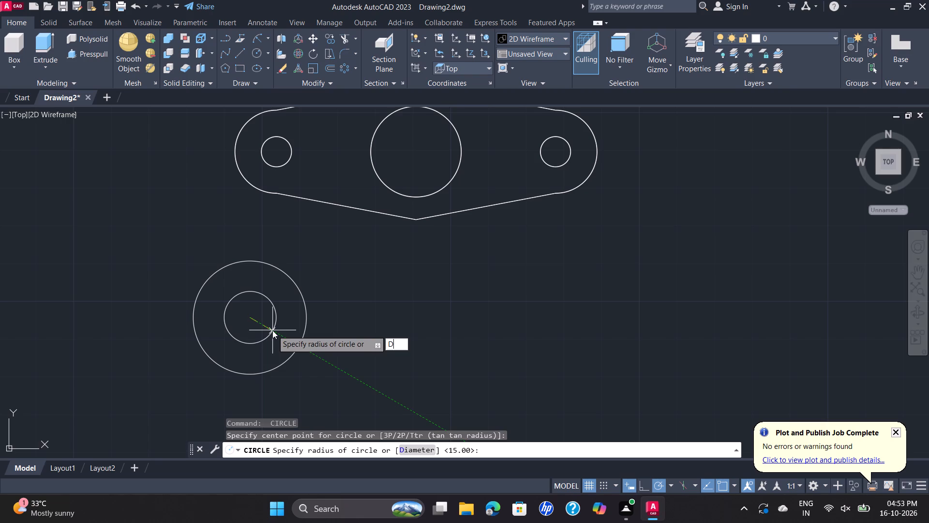
{"action": "key", "text": "Return"}
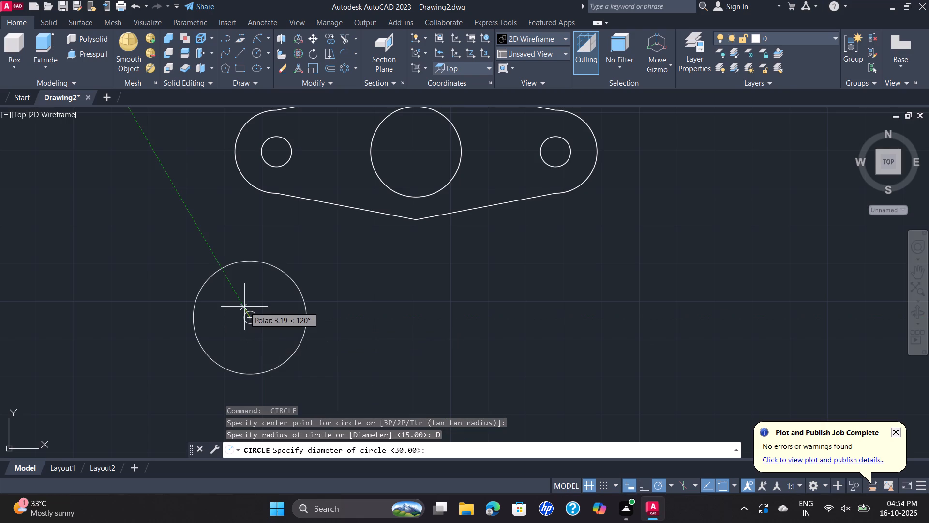
{"action": "type", "text": "24"}
{"action": "key", "text": "Return"}
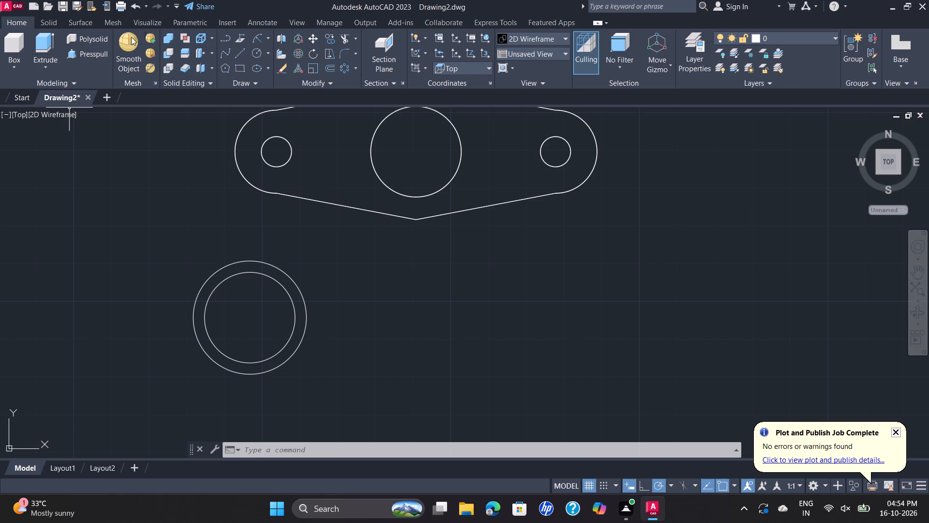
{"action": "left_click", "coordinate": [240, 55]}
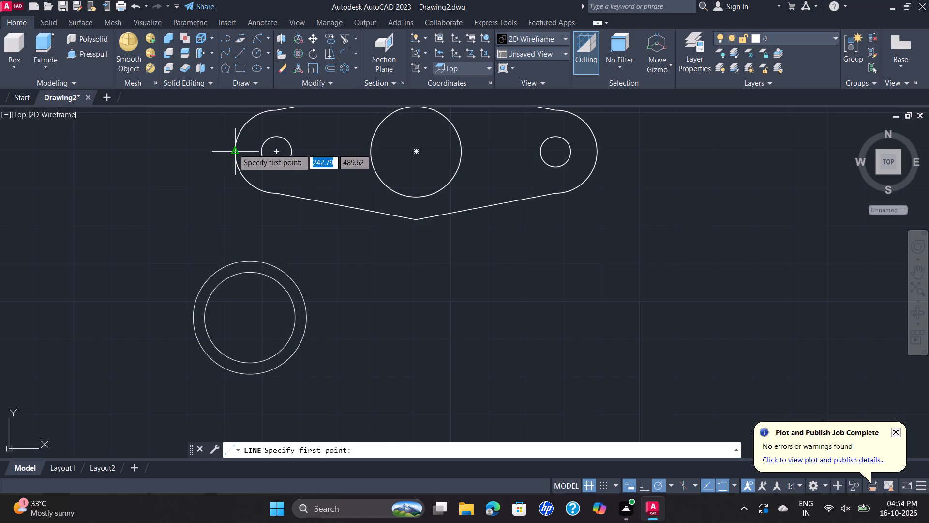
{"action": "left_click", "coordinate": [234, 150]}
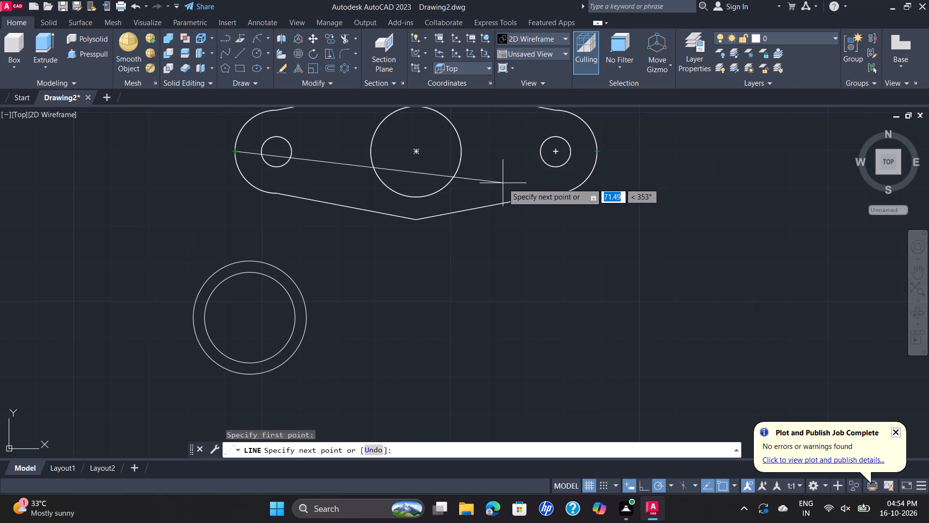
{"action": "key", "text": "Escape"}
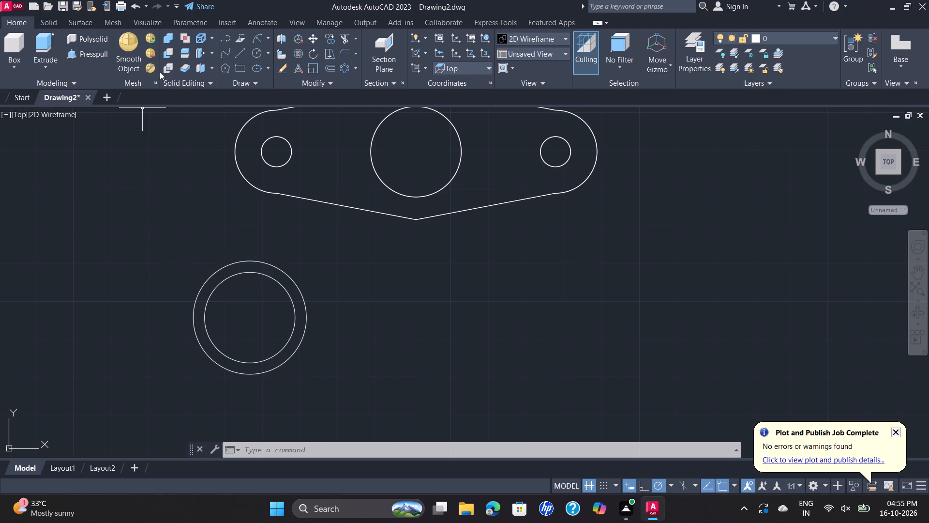
Draw a vertical line 20 long upward from the centre of the two concentric circles.
{"action": "left_click", "coordinate": [239, 53]}
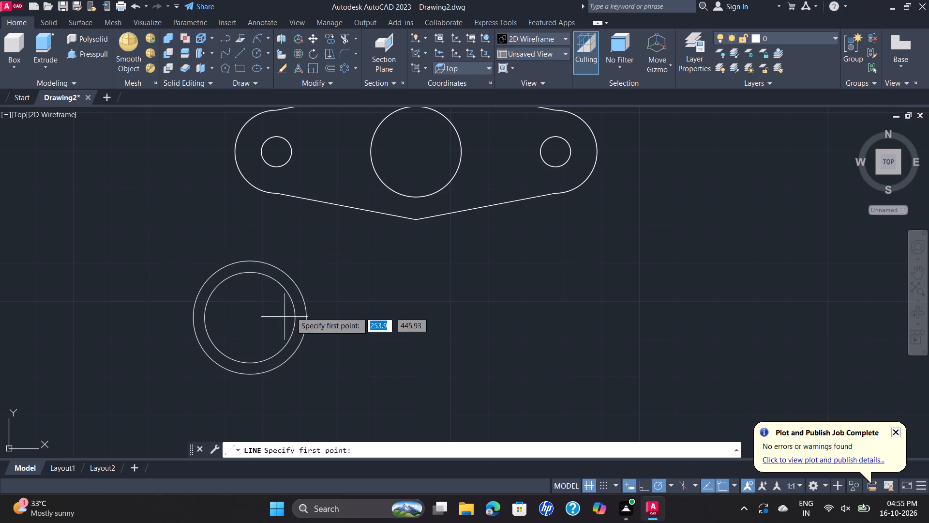
{"action": "left_click", "coordinate": [249, 320]}
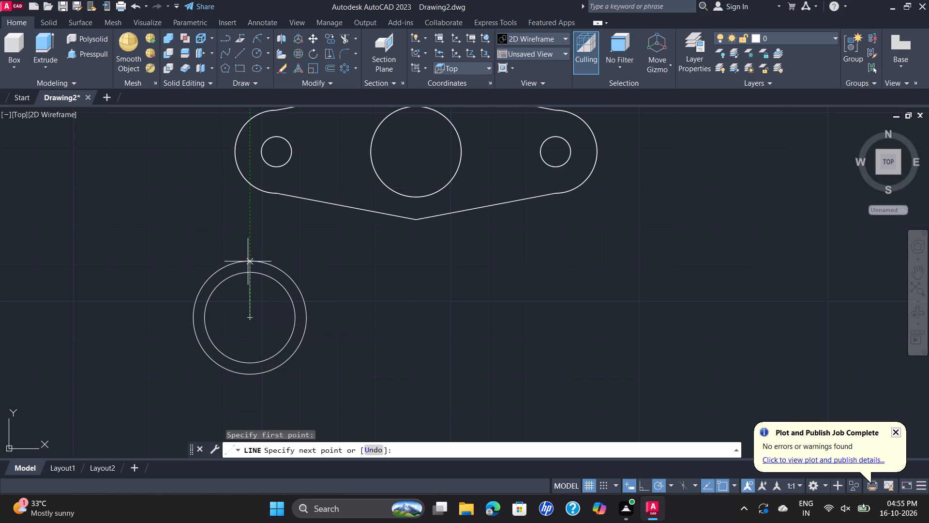
{"action": "type", "text": "20"}
{"action": "key", "text": "Return"}
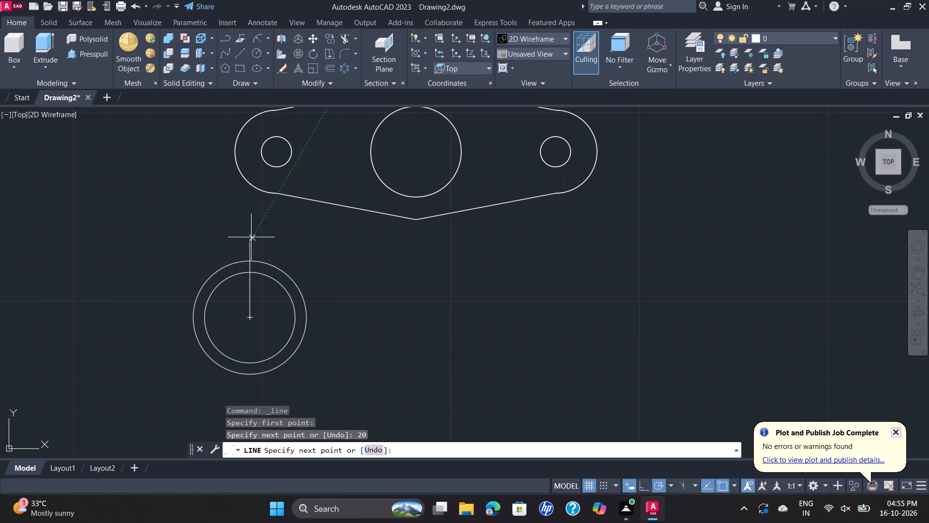
{"action": "key", "text": "Escape"}
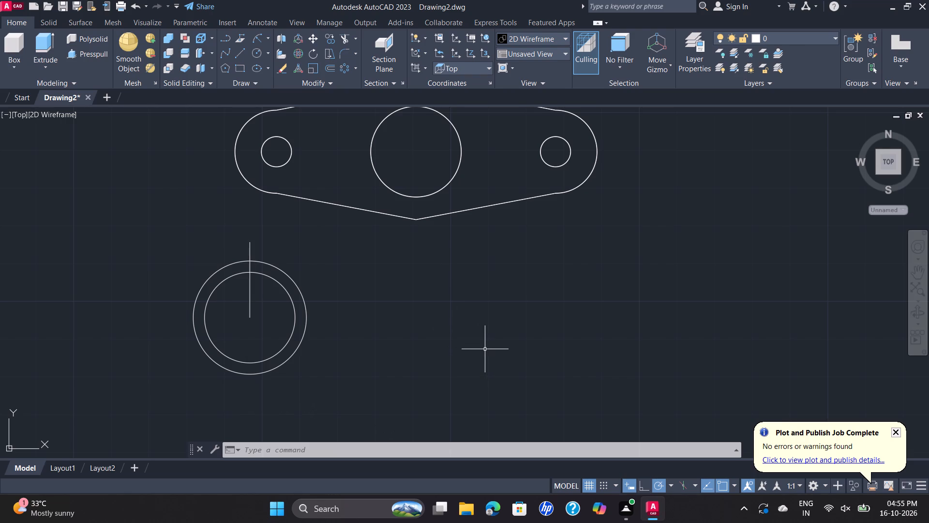
Calculate 5.35/2 with the QuickCalc calculator.
{"action": "key", "text": "8"}
{"action": "key", "text": "BackSpace"}
{"action": "key", "text": "ctrl+8"}
{"action": "key", "text": "Escape"}
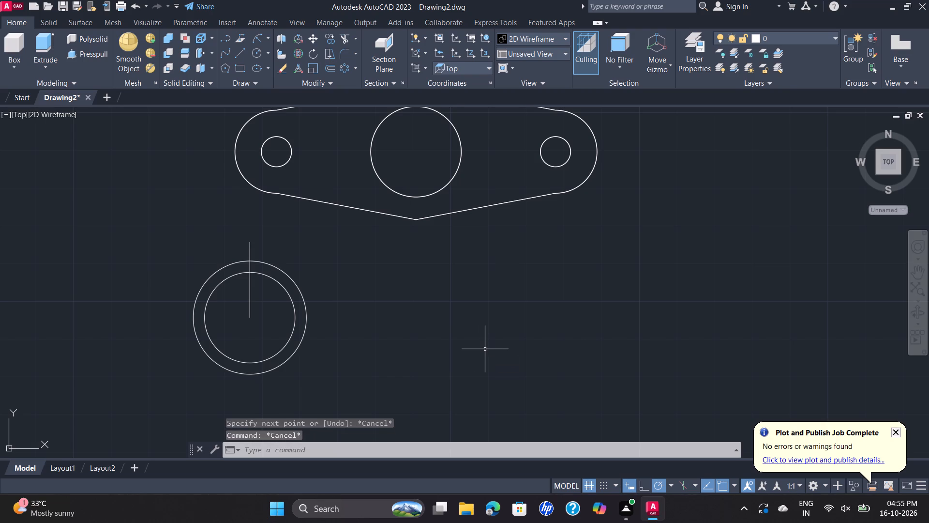
{"action": "key", "text": "ctrl+8"}
{"action": "right_click", "coordinate": [485, 349]}
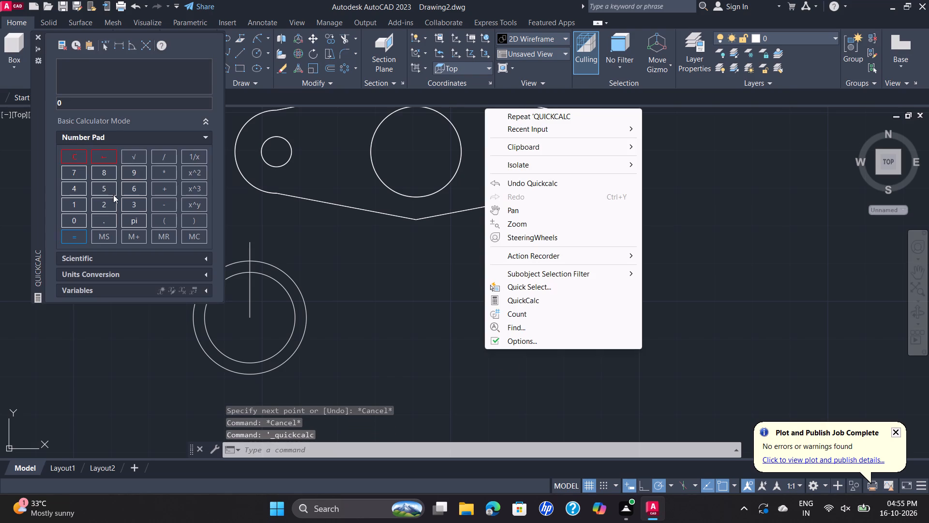
{"action": "left_click", "coordinate": [279, 218]}
{"action": "left_click", "coordinate": [280, 251]}
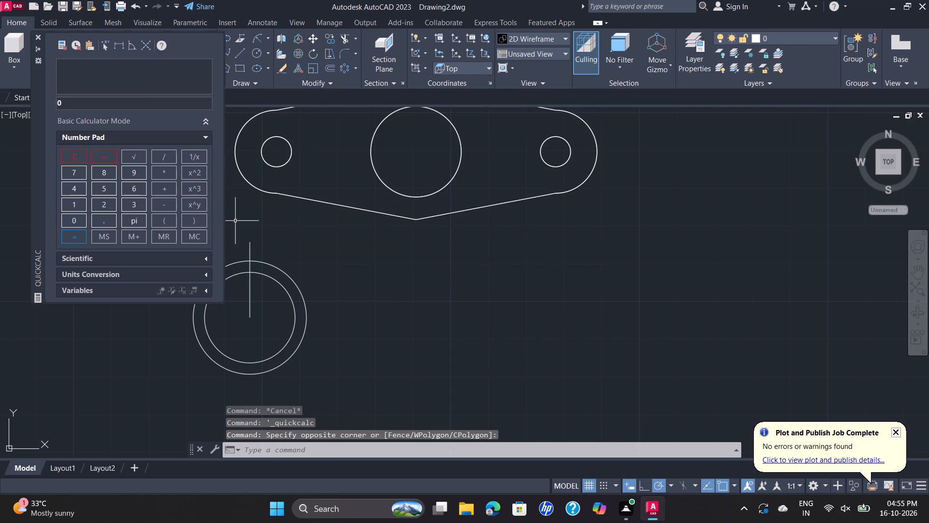
{"action": "key", "text": "BackSpace"}
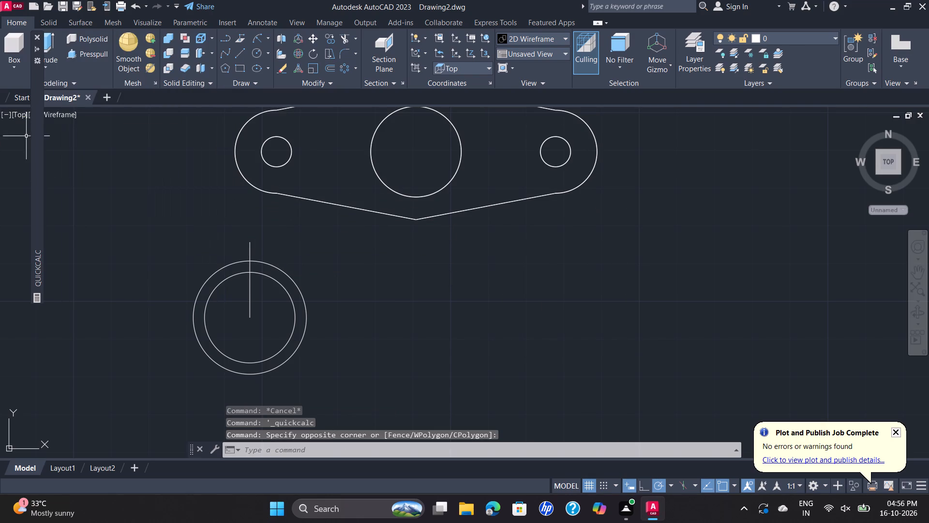
{"action": "left_click", "coordinate": [39, 150]}
{"action": "left_click", "coordinate": [86, 104]}
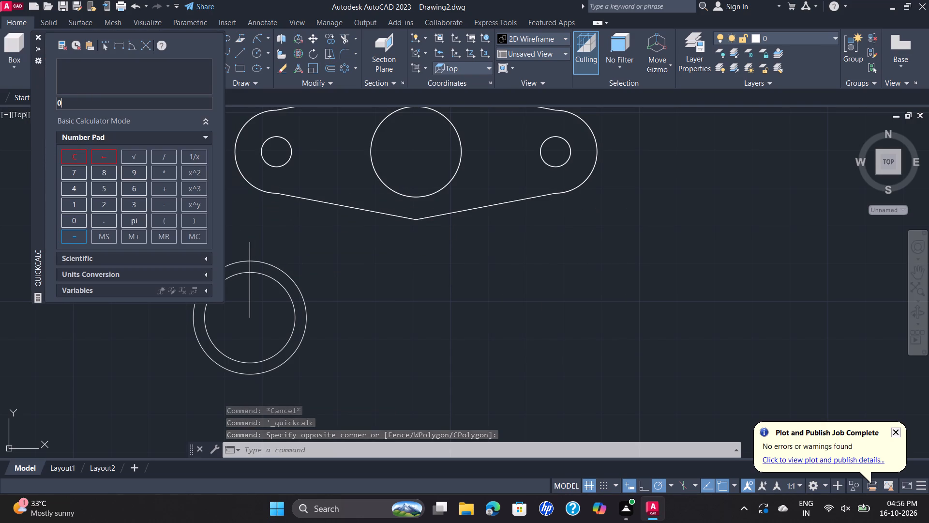
{"action": "key", "text": "BackSpace"}
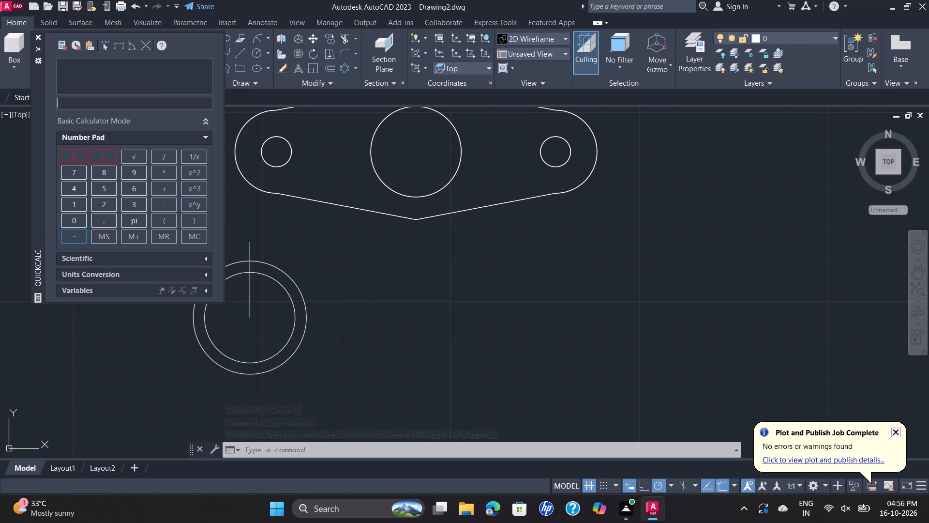
{"action": "type", "text": "5."}
{"action": "type", "text": "35"}
{"action": "key", "text": "slash"}
{"action": "key", "text": "2"}
{"action": "key", "text": "Return"}
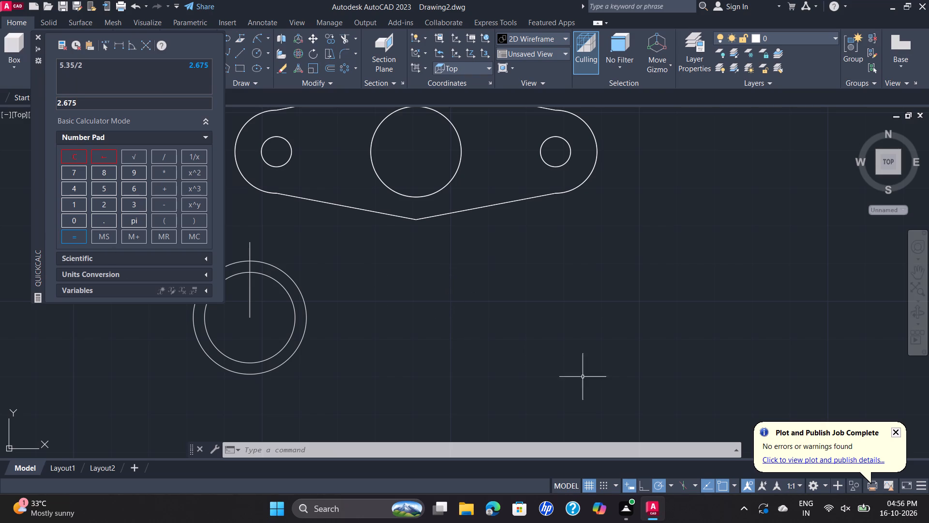
Draw a closed rectangular outline 5.35 wide and about 23 tall, rising from the circles' centre and centred on the vertical line.
{"action": "left_click", "coordinate": [240, 51]}
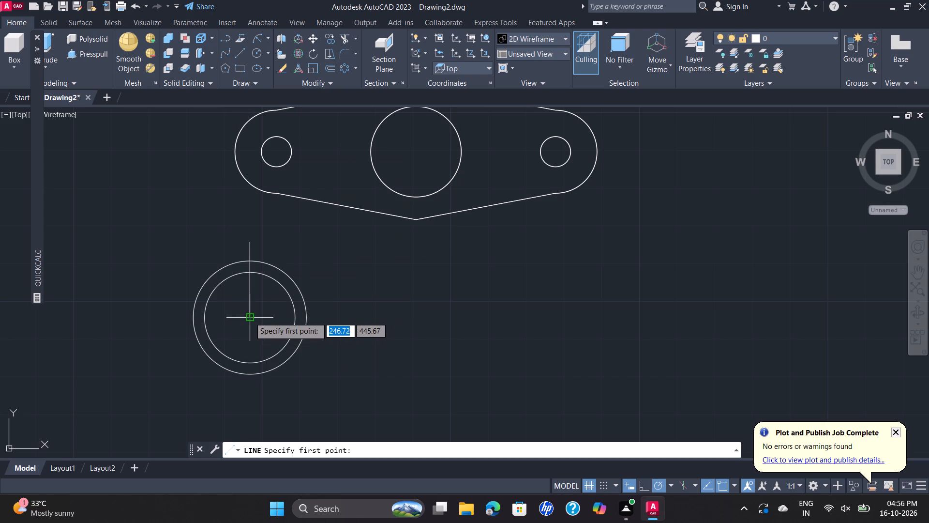
{"action": "left_click", "coordinate": [250, 317]}
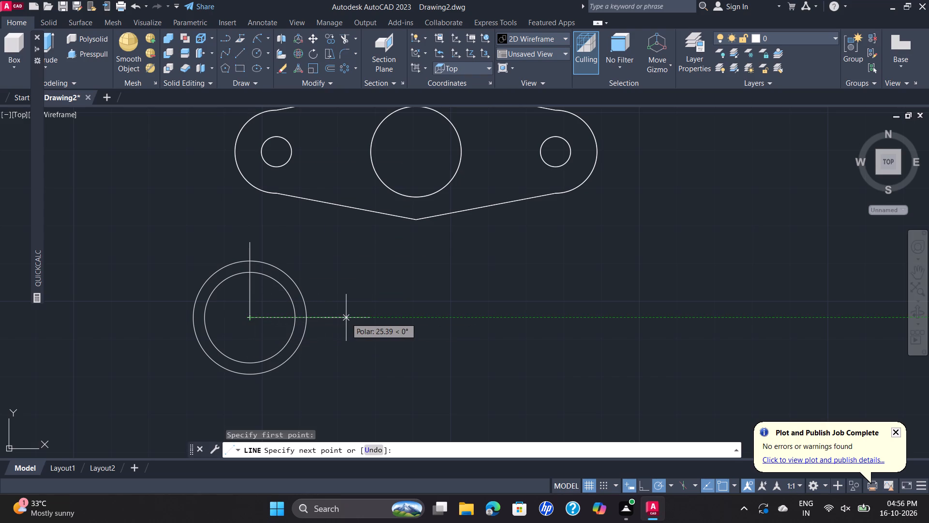
{"action": "type", "text": "2.675"}
{"action": "key", "text": "Return"}
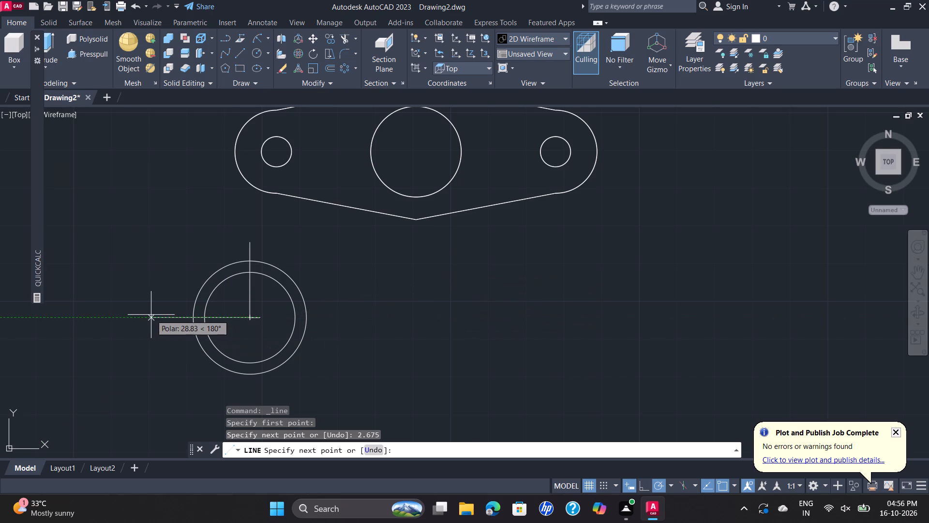
{"action": "key", "text": "5"}
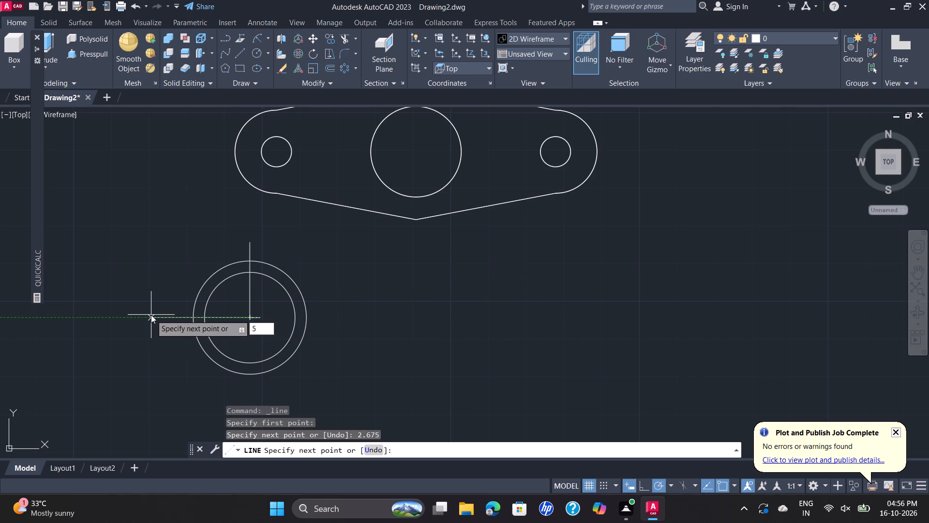
{"action": "type", "text": ".35"}
{"action": "key", "text": "Return"}
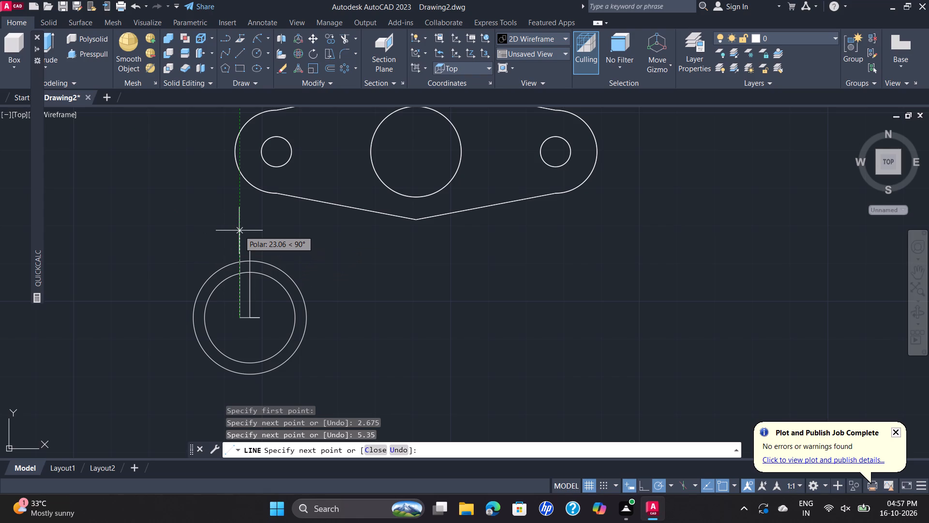
{"action": "left_click", "coordinate": [239, 230]}
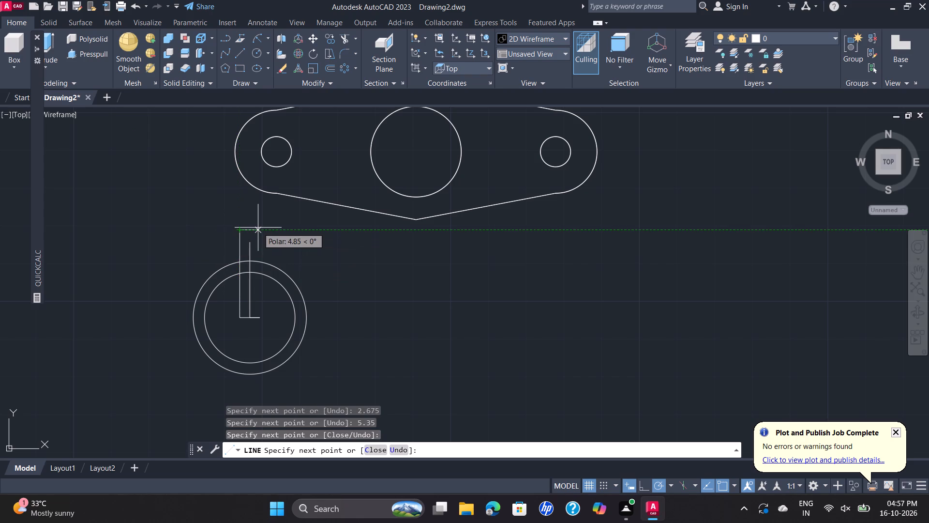
{"action": "type", "text": "5.35"}
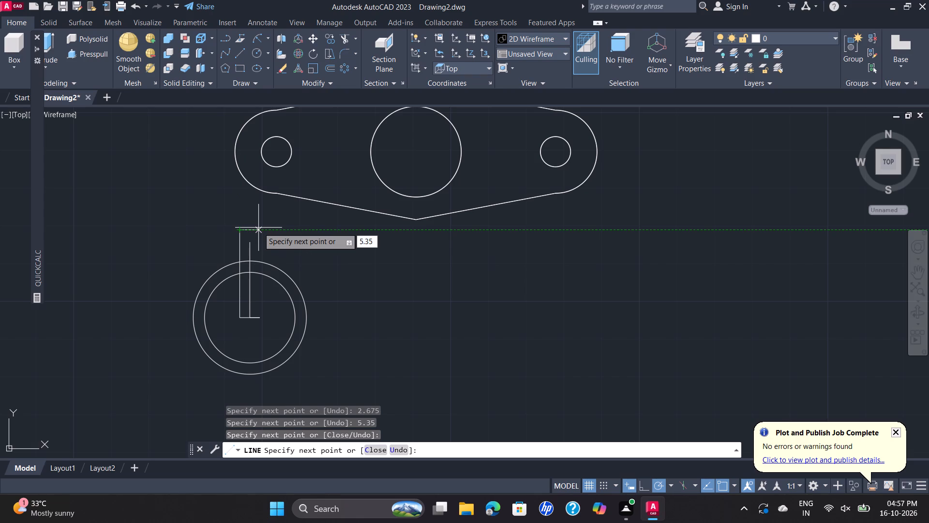
{"action": "key", "text": "Return"}
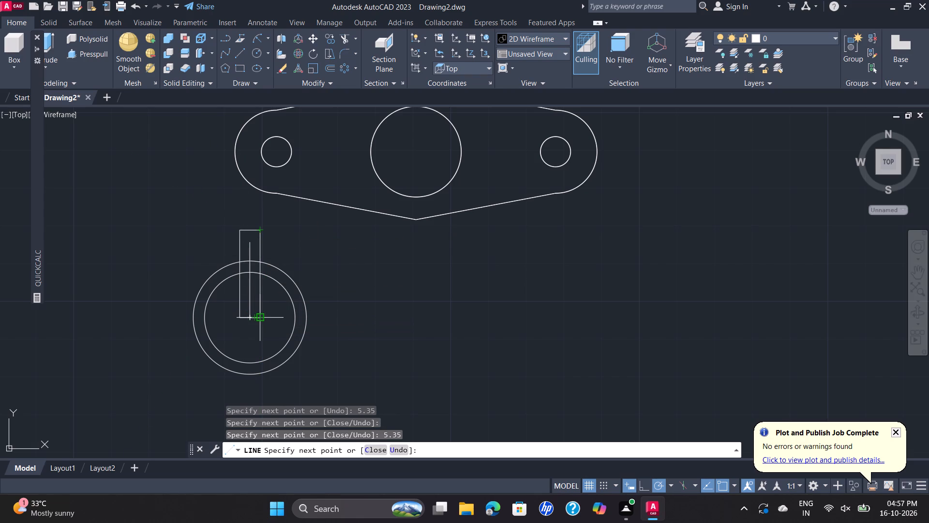
{"action": "scroll", "coordinate": [259, 314], "scroll_direction": "up", "scroll_amount": 1}
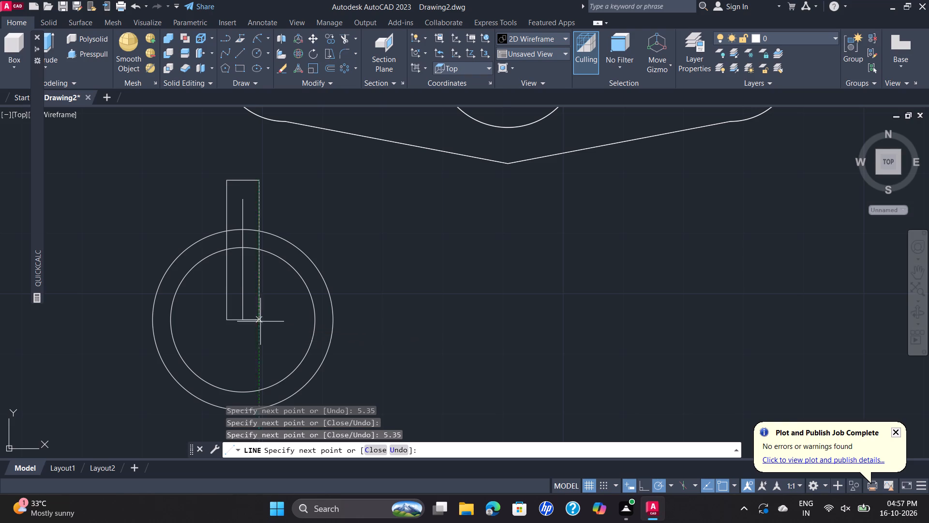
{"action": "left_click", "coordinate": [257, 323]}
{"action": "key", "text": "Escape"}
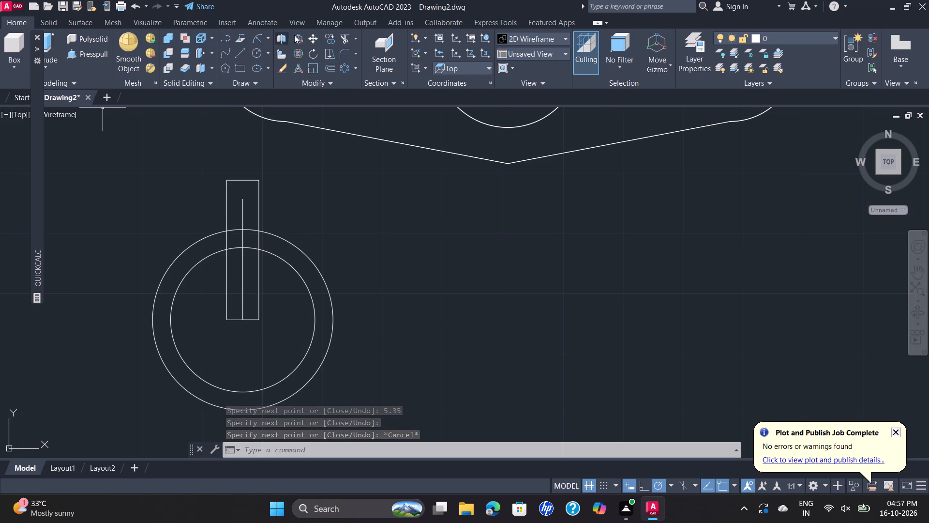
Trim away the parts of the rectangular outline that extend beyond the 30-diameter circle.
{"action": "left_click", "coordinate": [341, 36]}
{"action": "left_click", "coordinate": [290, 215]}
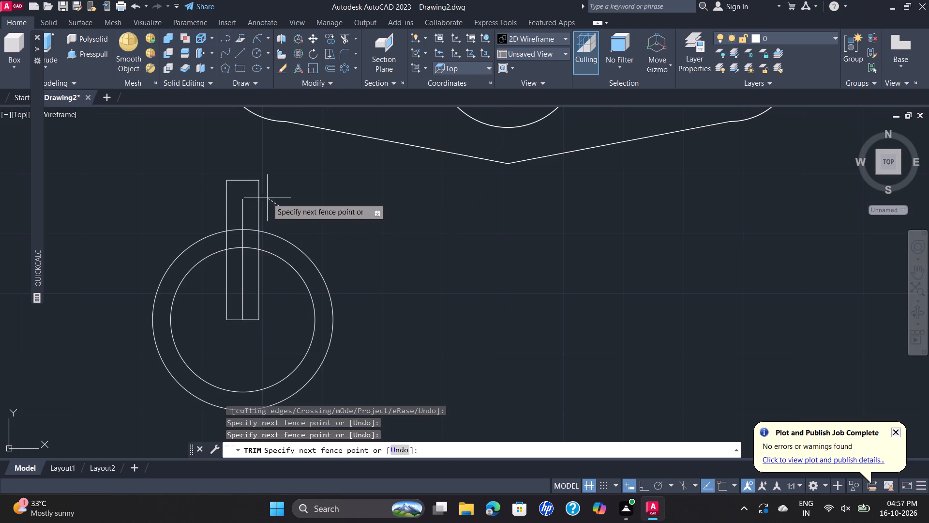
{"action": "left_click", "coordinate": [235, 175]}
{"action": "left_click", "coordinate": [239, 175]}
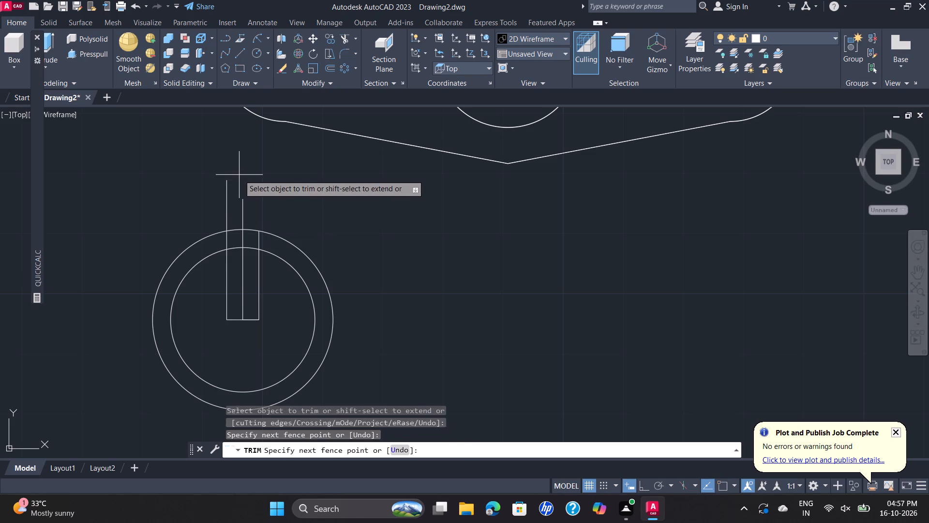
{"action": "left_click", "coordinate": [218, 198]}
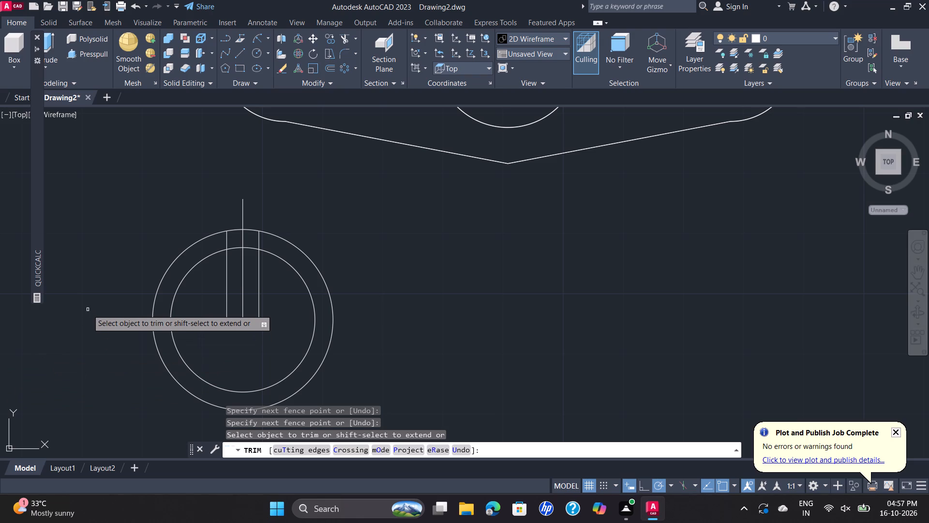
{"action": "key", "text": "Escape"}
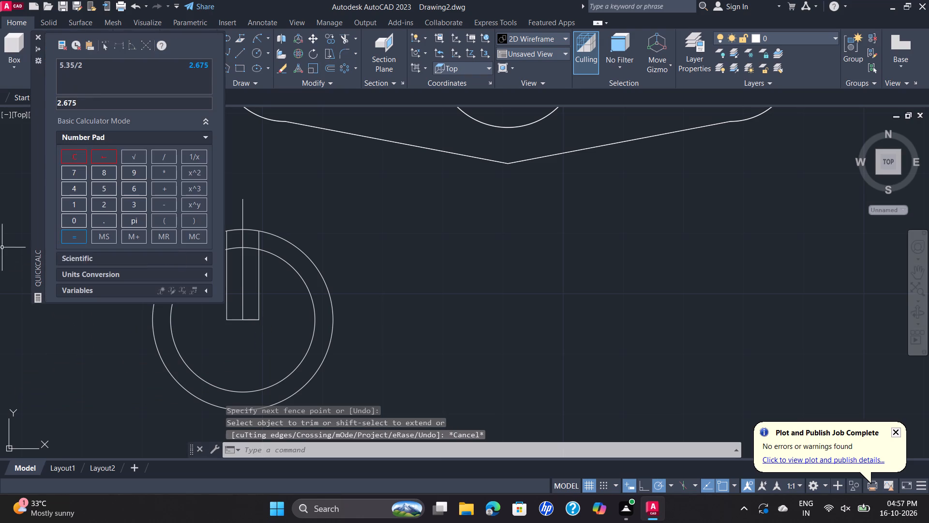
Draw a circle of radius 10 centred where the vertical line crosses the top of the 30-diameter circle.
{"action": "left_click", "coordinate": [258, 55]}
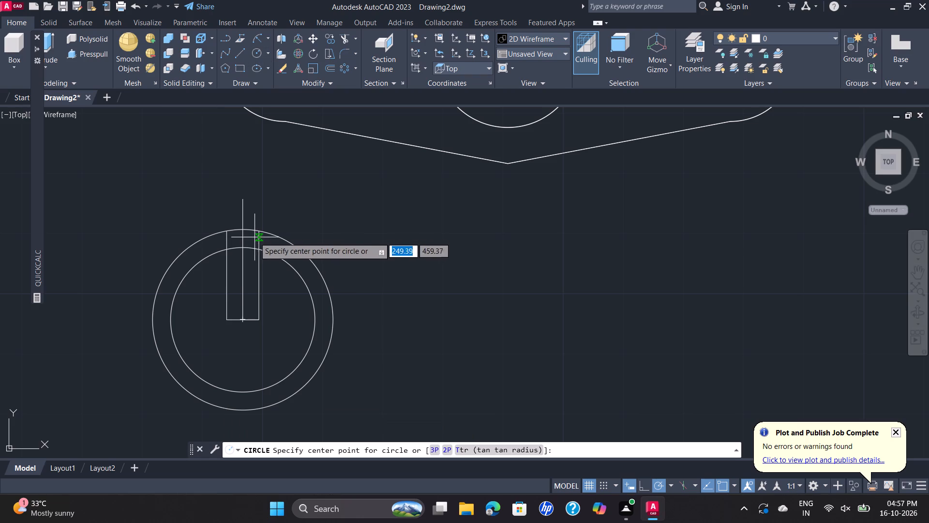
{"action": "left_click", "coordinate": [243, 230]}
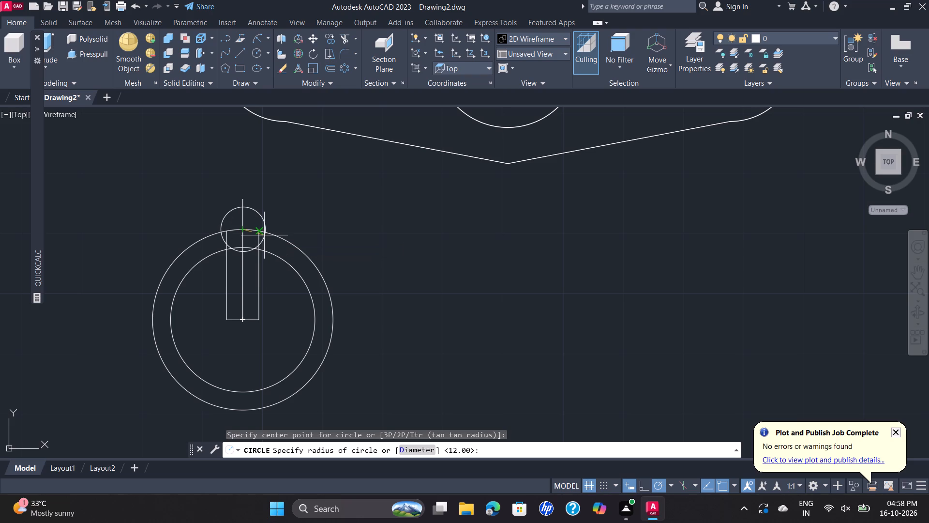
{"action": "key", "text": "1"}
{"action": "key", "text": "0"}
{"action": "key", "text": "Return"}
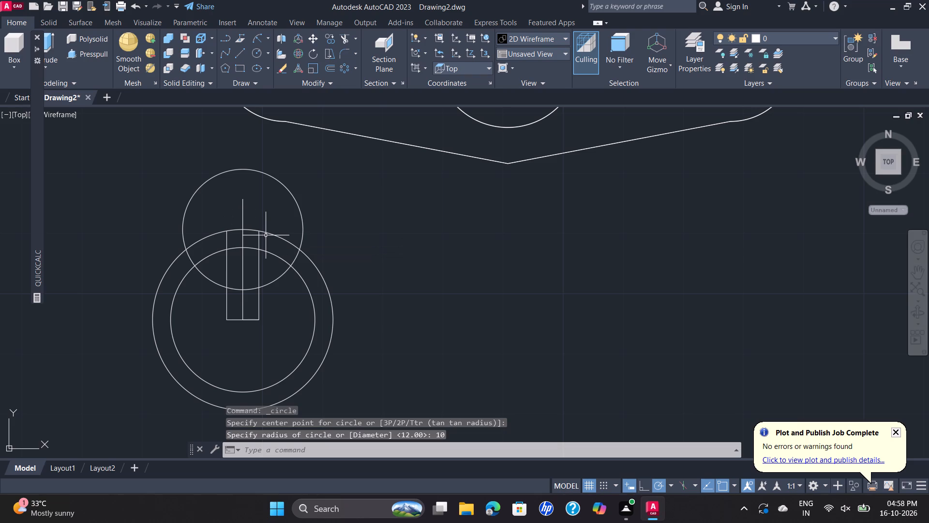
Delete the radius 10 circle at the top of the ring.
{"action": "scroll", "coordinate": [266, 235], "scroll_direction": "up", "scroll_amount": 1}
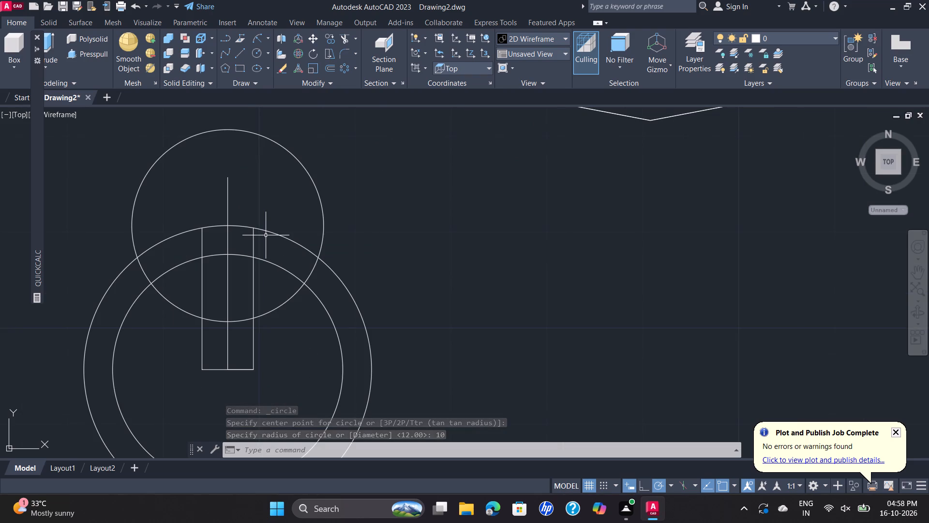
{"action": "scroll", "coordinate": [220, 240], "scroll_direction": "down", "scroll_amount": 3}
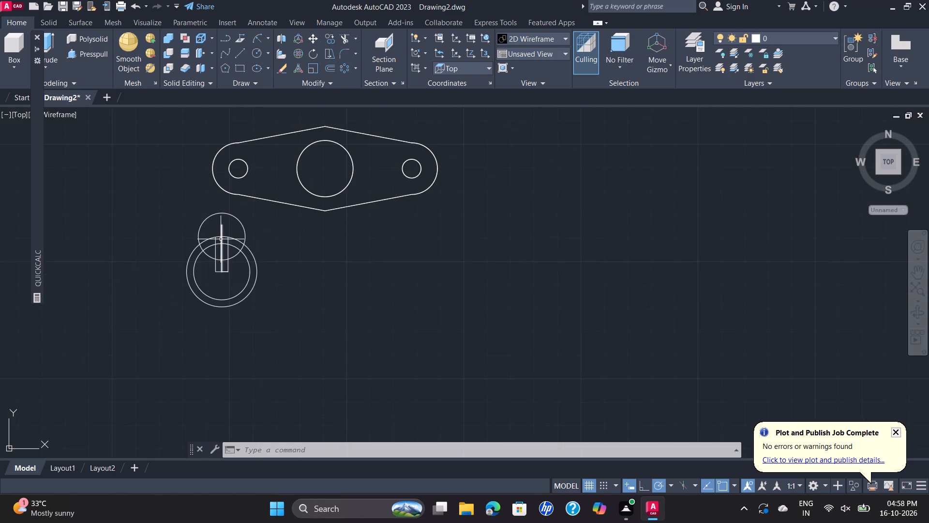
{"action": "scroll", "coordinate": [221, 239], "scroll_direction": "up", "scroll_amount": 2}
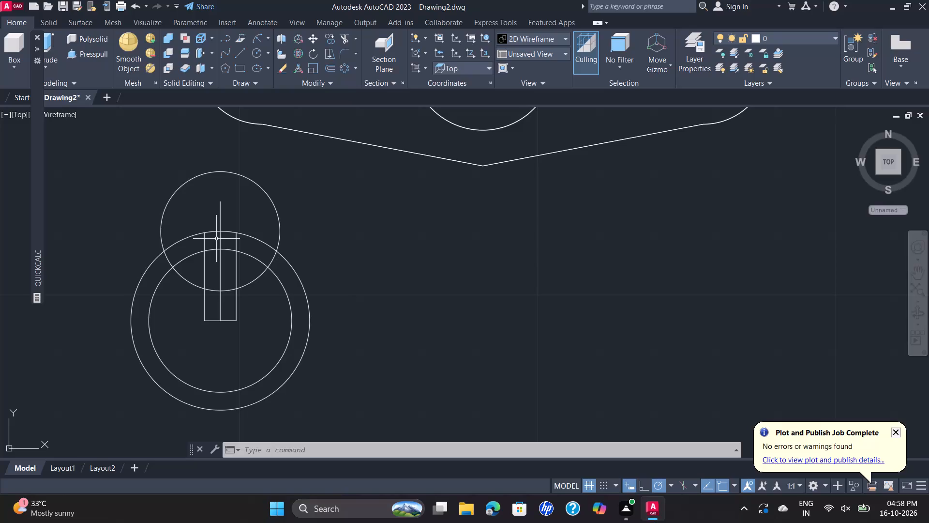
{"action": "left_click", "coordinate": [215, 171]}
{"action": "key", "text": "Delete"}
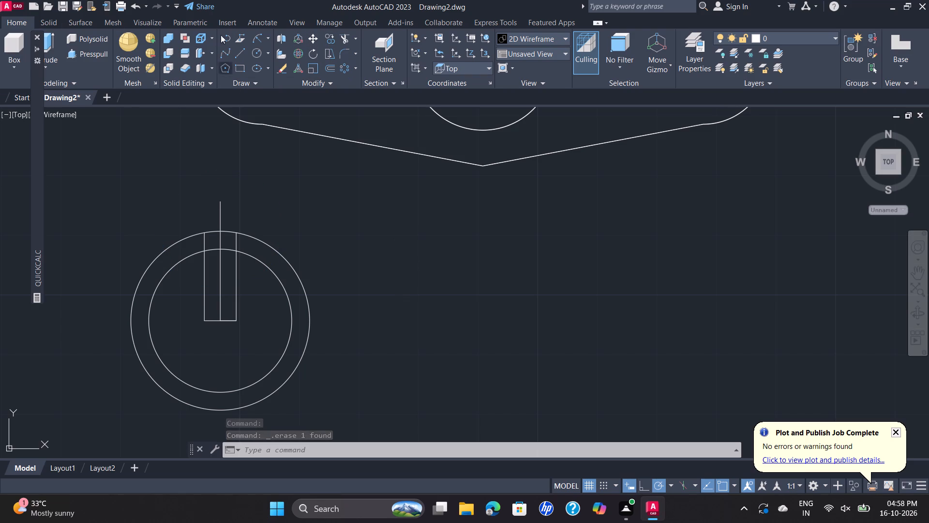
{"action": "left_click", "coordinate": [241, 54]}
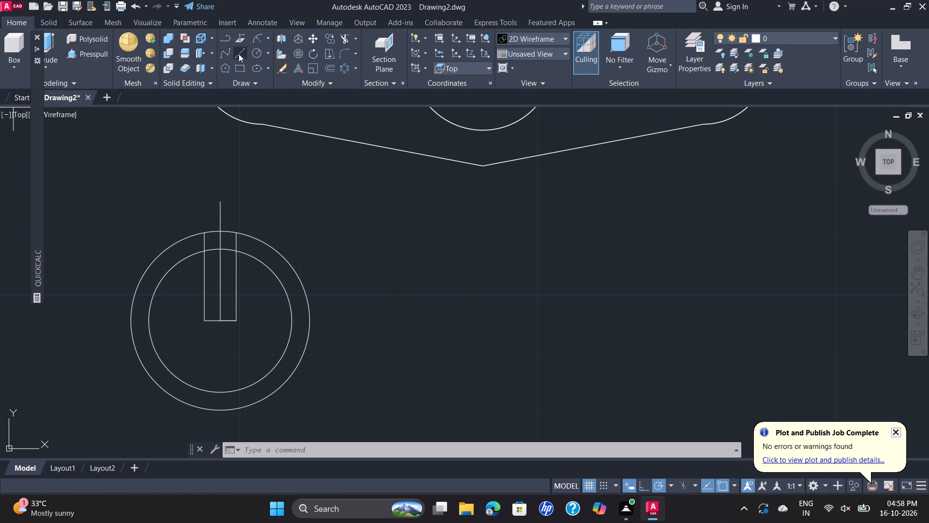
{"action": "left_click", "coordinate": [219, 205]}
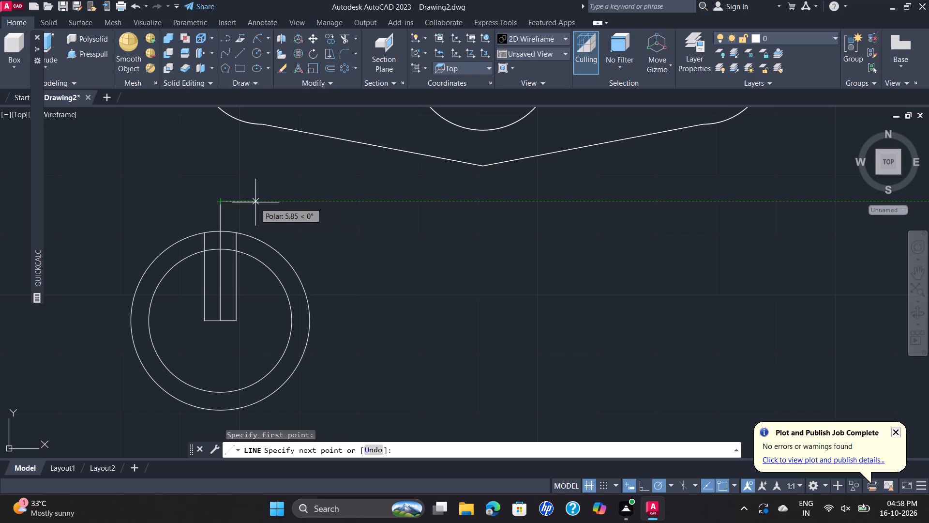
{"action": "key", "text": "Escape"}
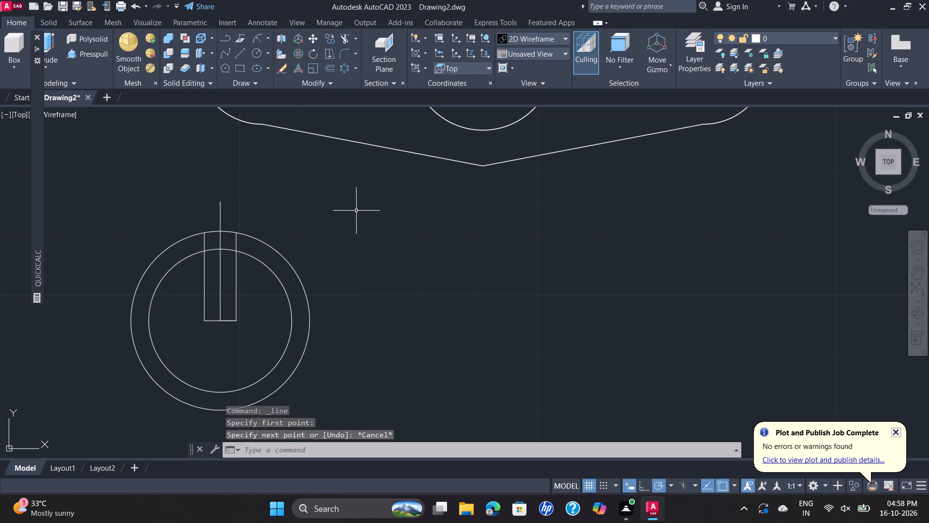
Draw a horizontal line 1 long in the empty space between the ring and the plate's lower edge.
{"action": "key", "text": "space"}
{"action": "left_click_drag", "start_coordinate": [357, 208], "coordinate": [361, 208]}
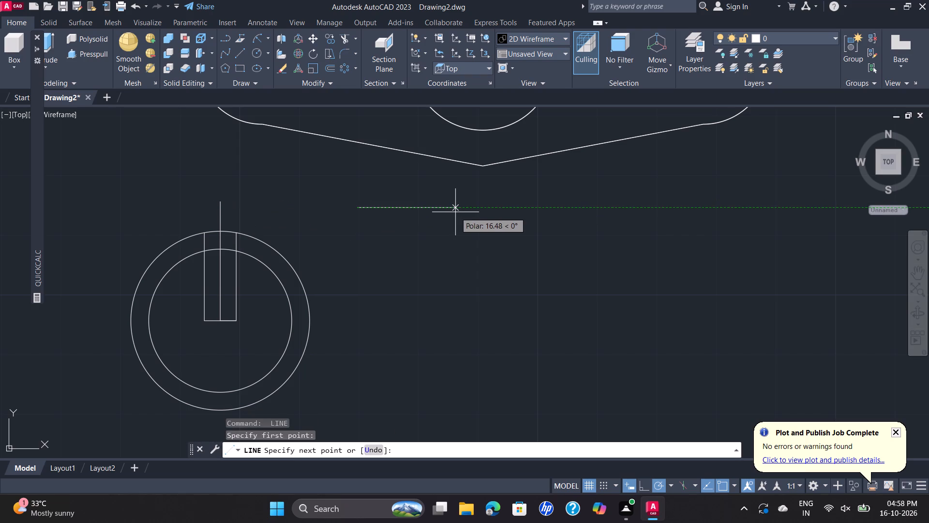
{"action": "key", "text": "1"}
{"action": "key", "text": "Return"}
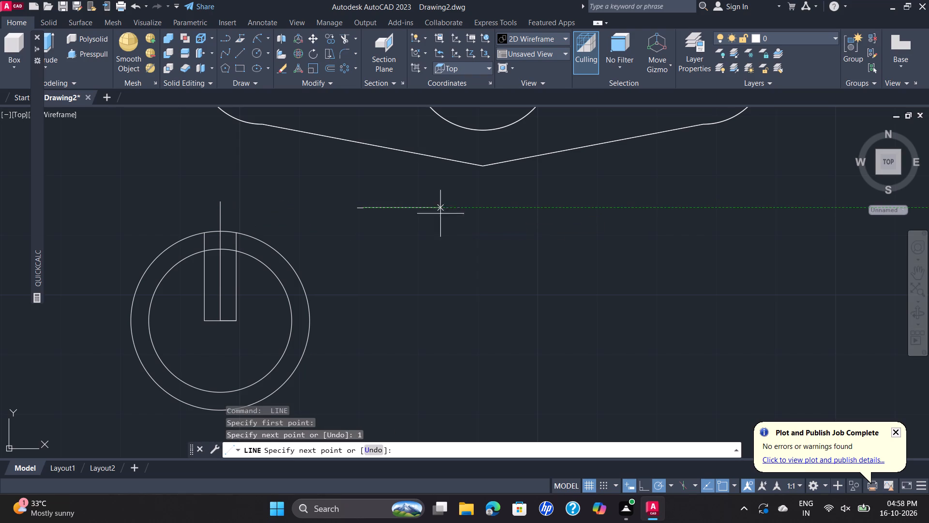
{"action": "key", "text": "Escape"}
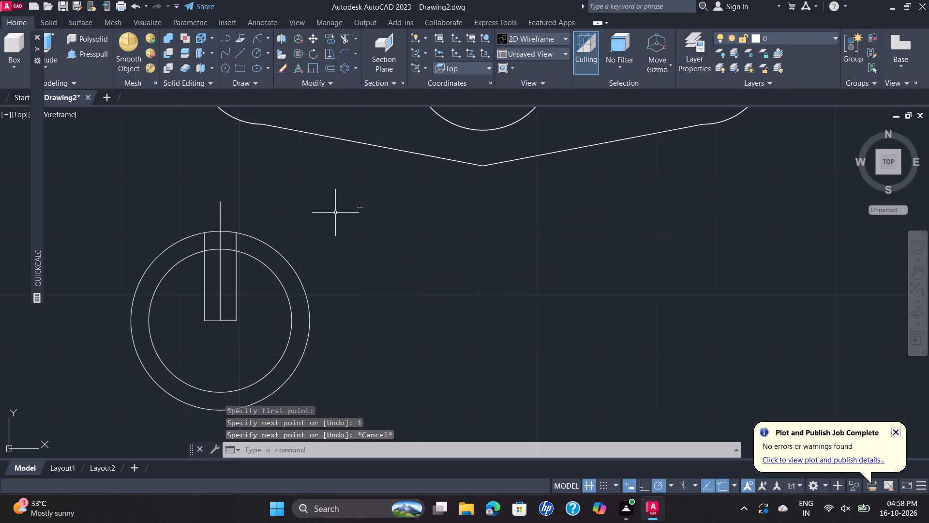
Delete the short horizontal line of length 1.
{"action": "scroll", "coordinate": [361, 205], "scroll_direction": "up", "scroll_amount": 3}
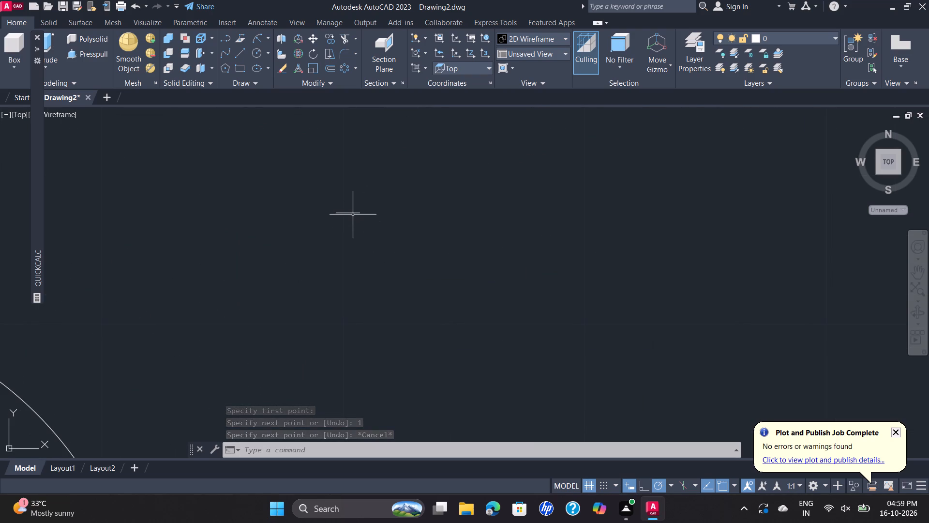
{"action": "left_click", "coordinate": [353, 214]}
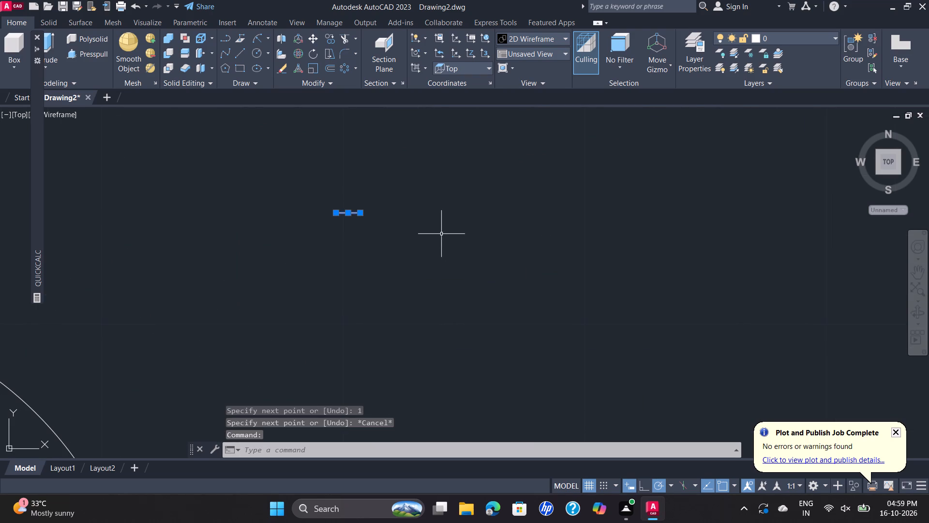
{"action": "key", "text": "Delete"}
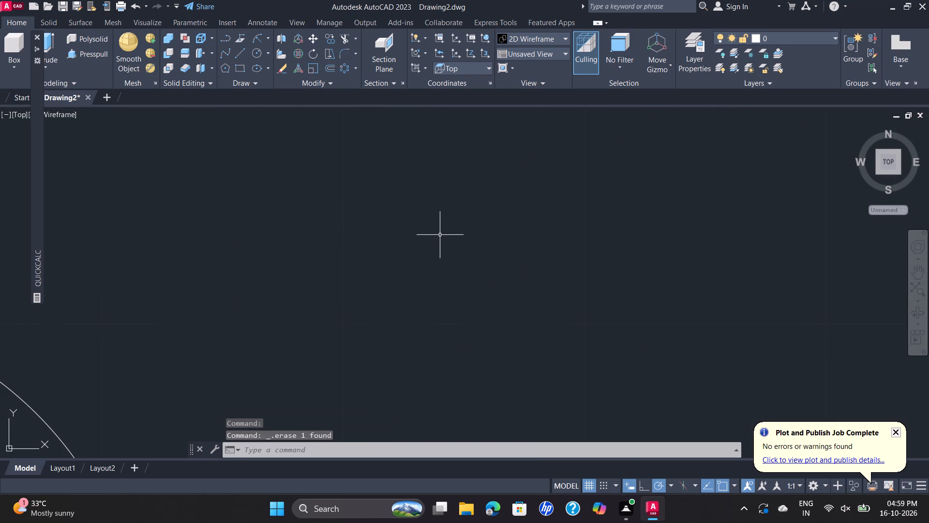
Draw a horizontal line 2 long in the empty space beside the ring, below the plate.
{"action": "key", "text": "l"}
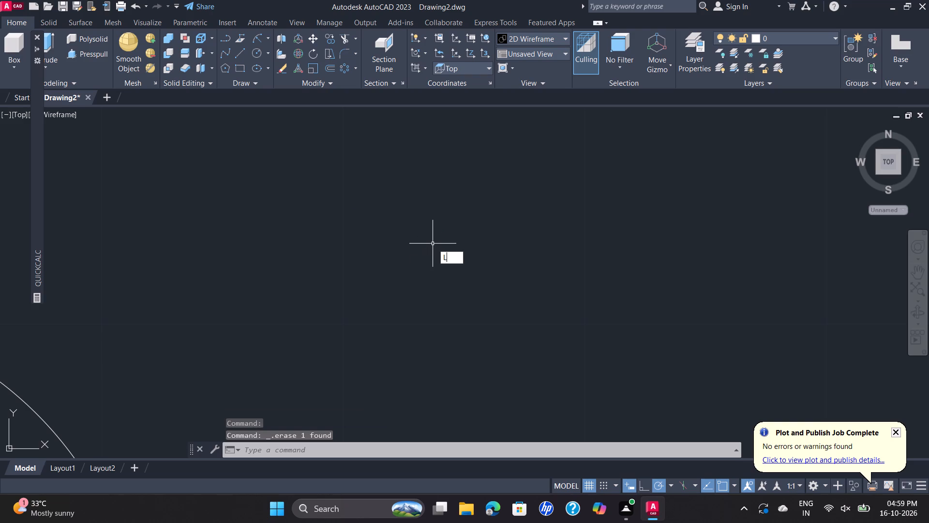
{"action": "key", "text": "Return"}
{"action": "left_click", "coordinate": [413, 256]}
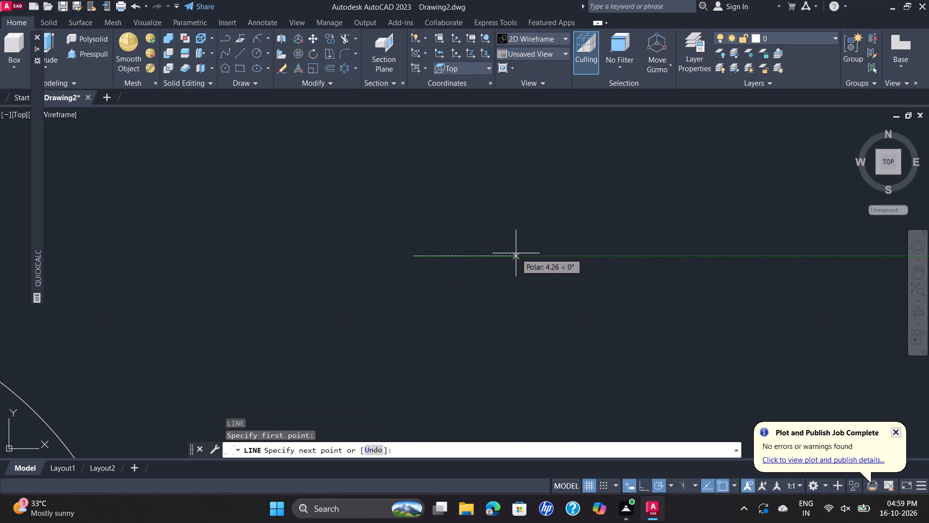
{"action": "key", "text": "2"}
{"action": "key", "text": "Return"}
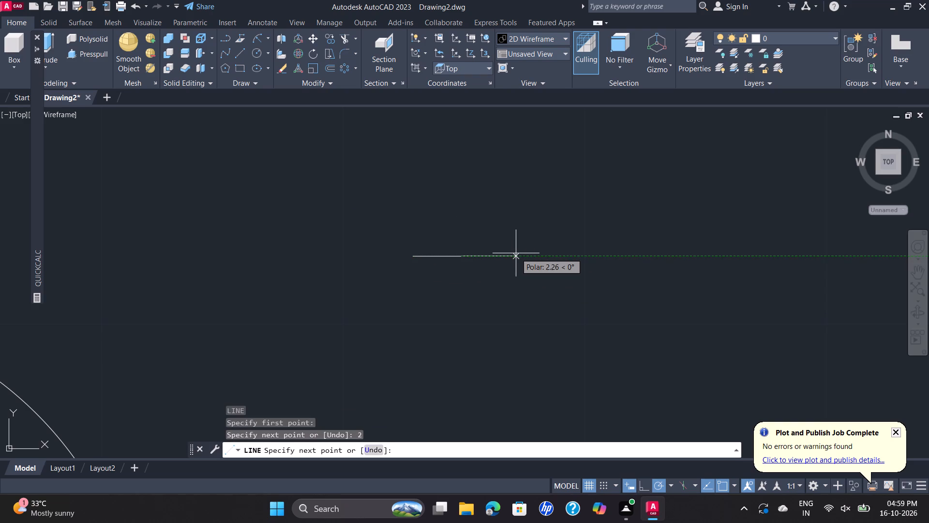
{"action": "key", "text": "Escape"}
{"action": "scroll", "coordinate": [472, 225], "scroll_direction": "down", "scroll_amount": 2}
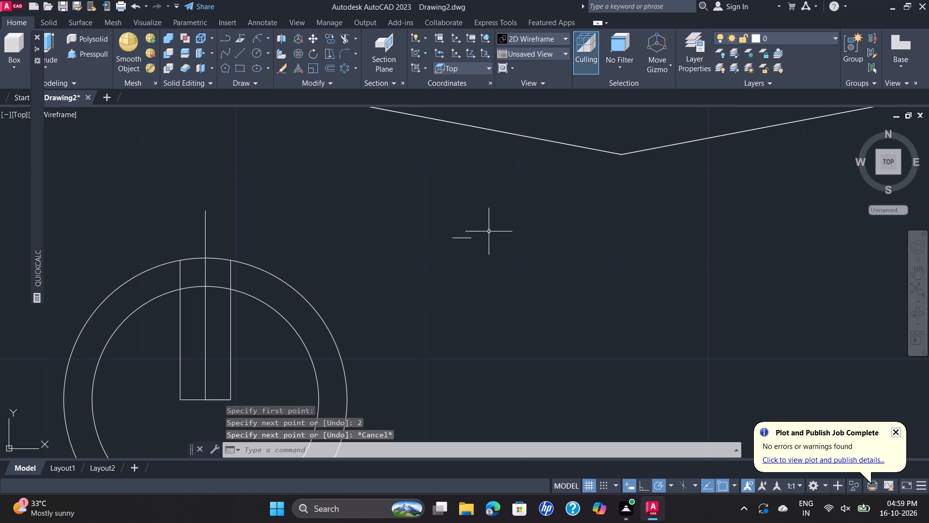
Move the 2 long horizontal line by its midpoint onto the upper end of the ring's vertical centreline.
{"action": "key", "text": "m"}
{"action": "key", "text": "Return"}
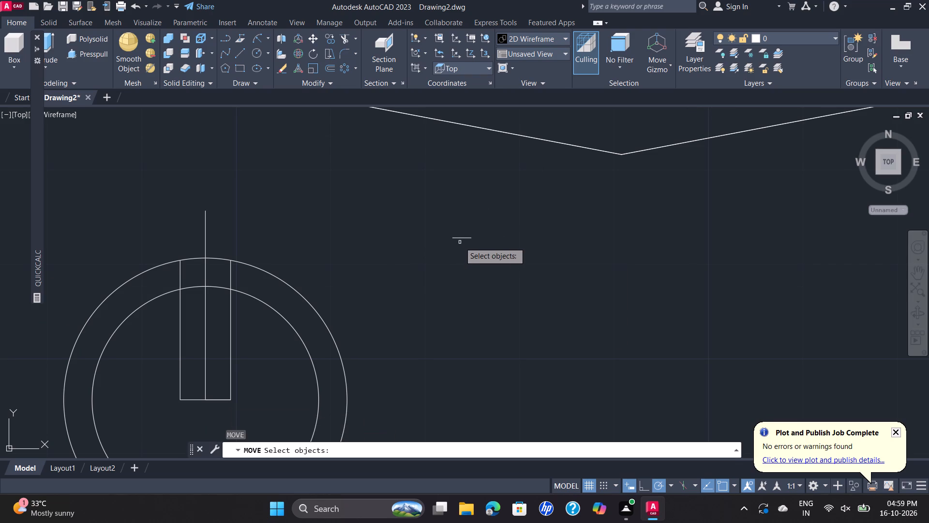
{"action": "left_click", "coordinate": [466, 236]}
{"action": "right_click", "coordinate": [466, 236]}
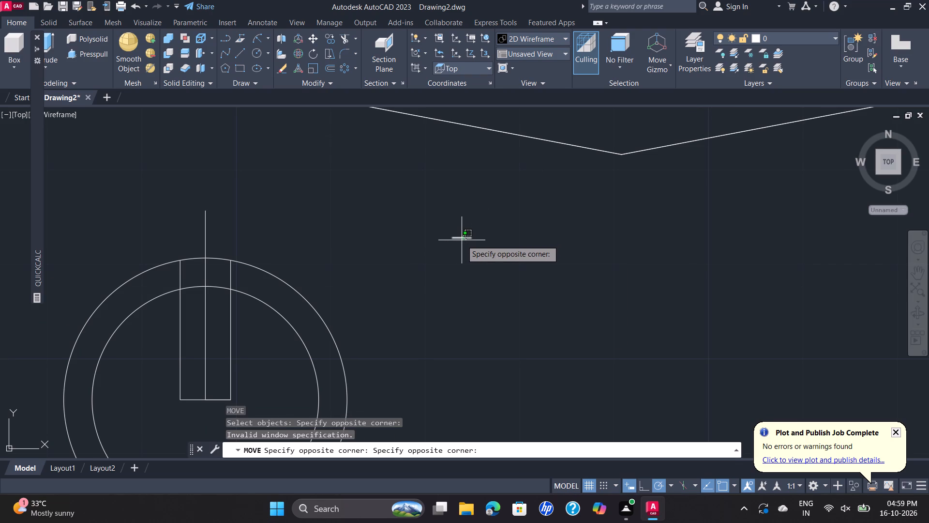
{"action": "left_click", "coordinate": [462, 240]}
{"action": "right_click", "coordinate": [462, 240]}
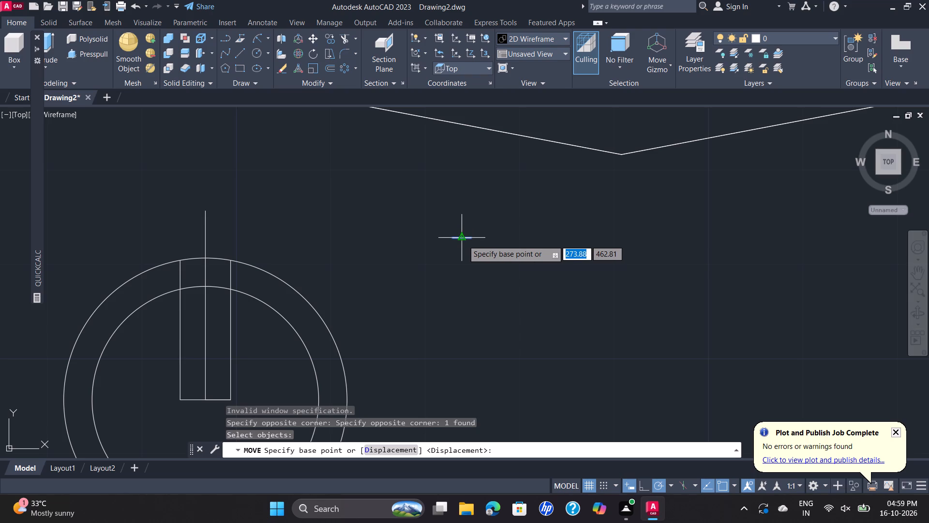
{"action": "left_click", "coordinate": [463, 240]}
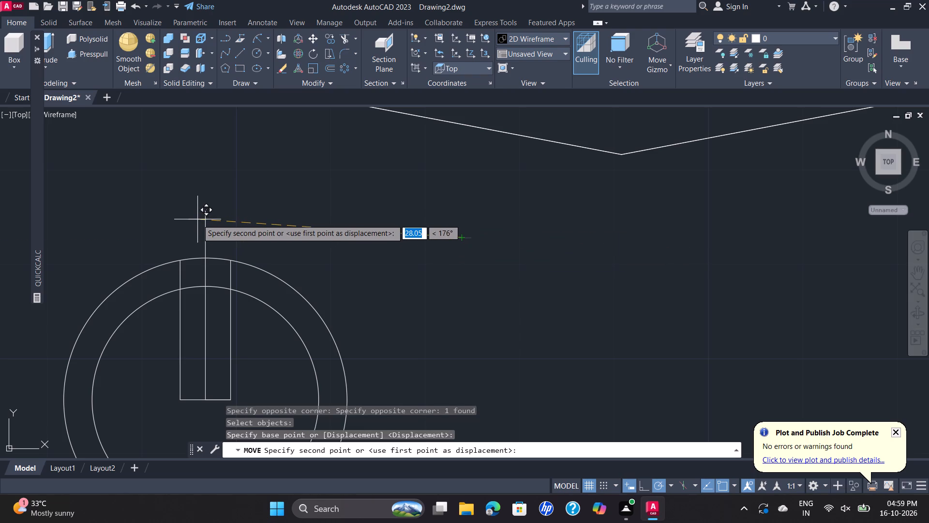
{"action": "left_click", "coordinate": [203, 210]}
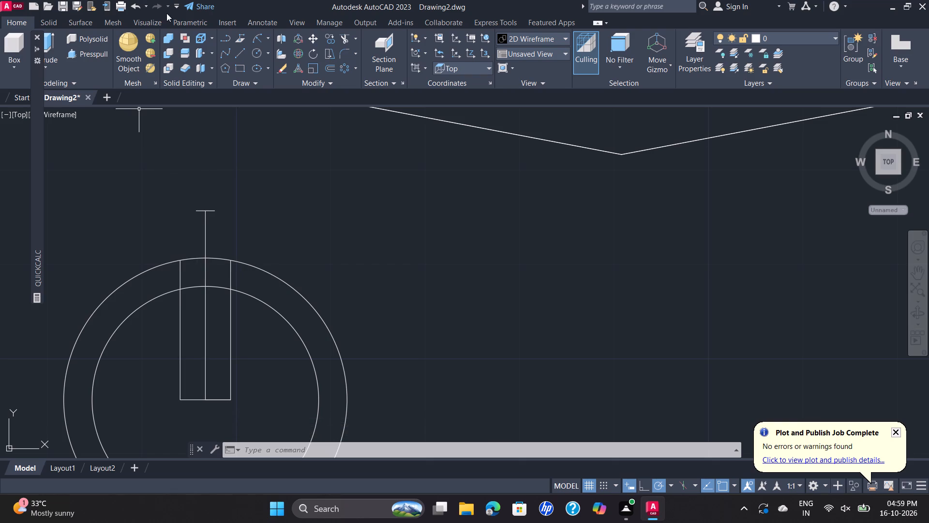
Draw a circle of radius 10 in the empty space beside the ring, below the plate.
{"action": "left_click", "coordinate": [251, 55]}
{"action": "left_click", "coordinate": [432, 291]}
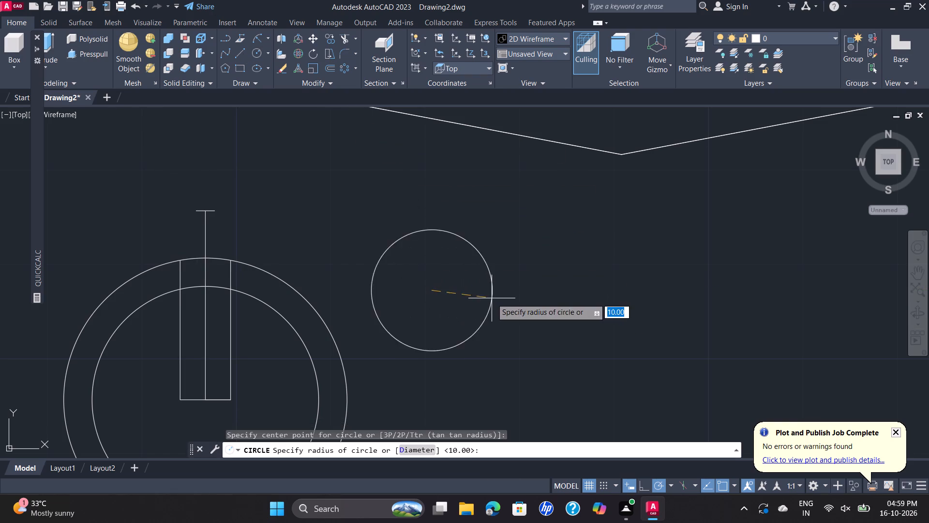
{"action": "type", "text": "10"}
{"action": "key", "text": "Return"}
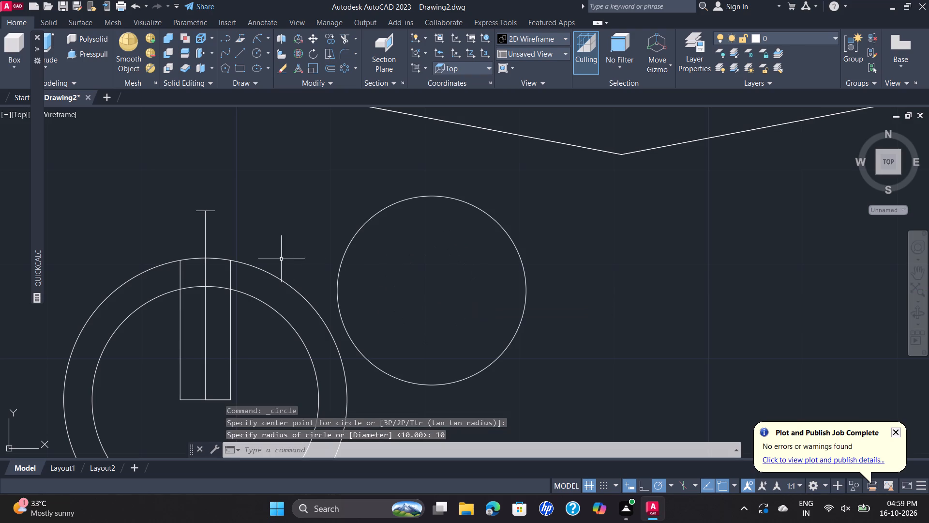
Move the radius 10 circle over the top of the ring so its edge passes near the short line's left end.
{"action": "left_click", "coordinate": [343, 262]}
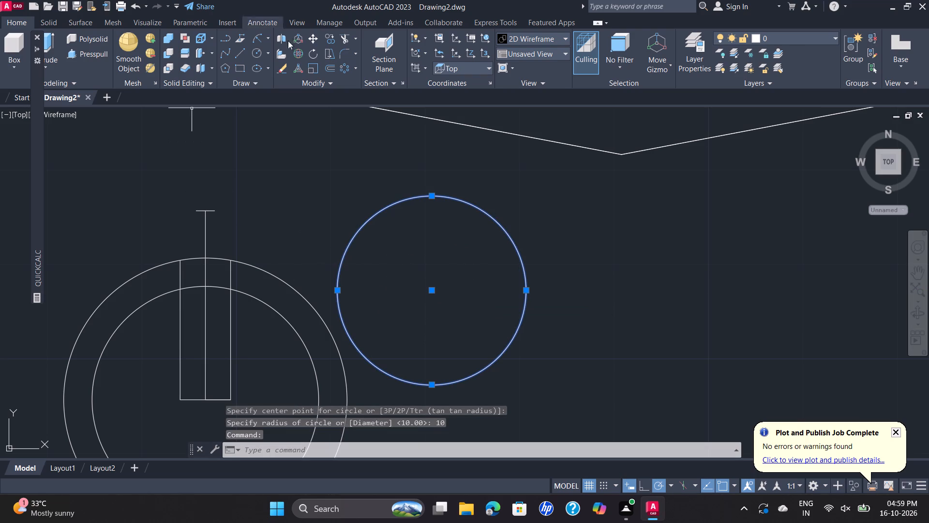
{"action": "left_click", "coordinate": [311, 39]}
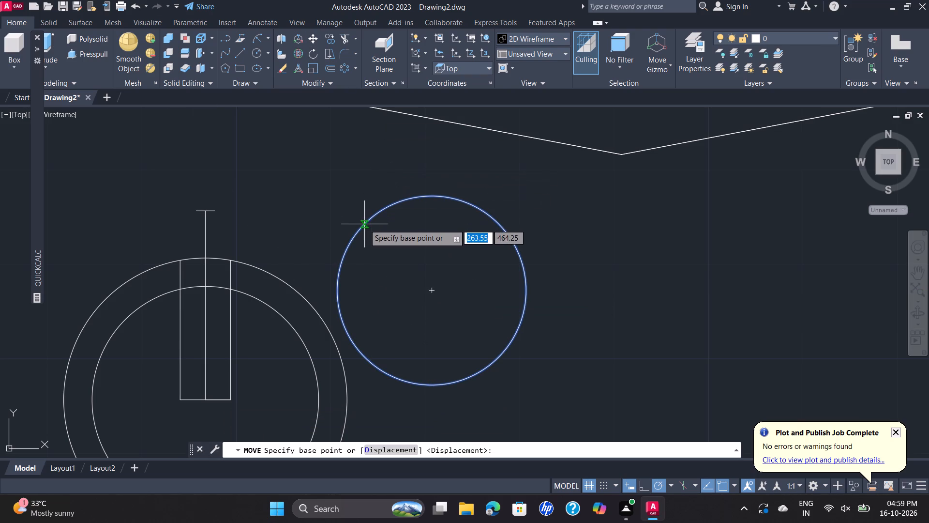
{"action": "left_click", "coordinate": [350, 245]}
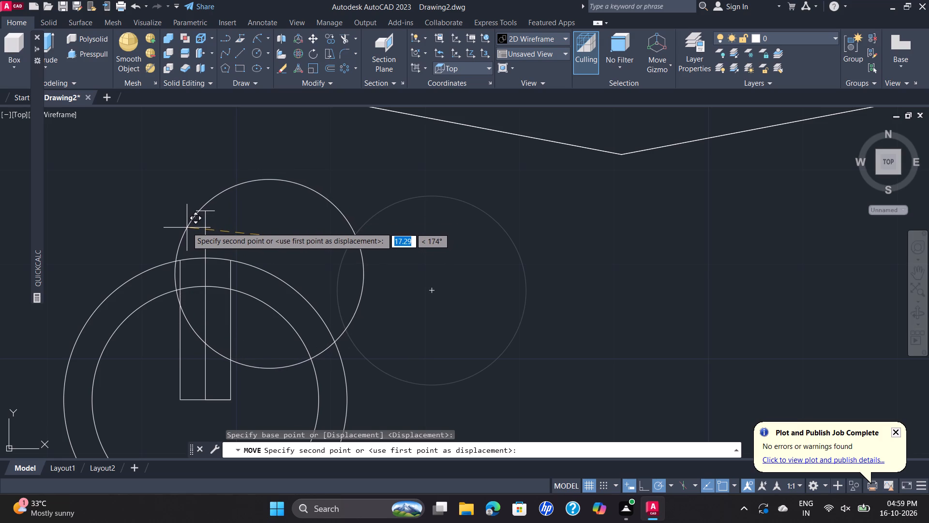
{"action": "left_click", "coordinate": [186, 226]}
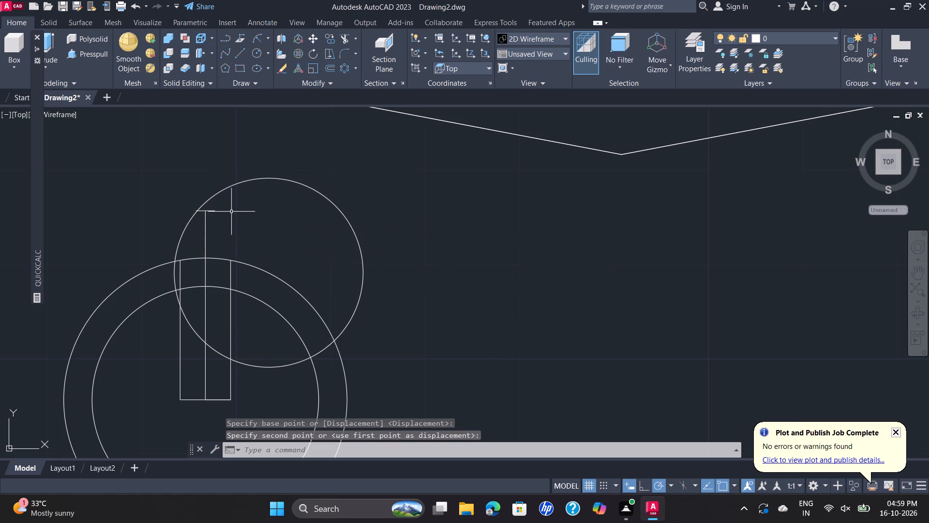
Shift the radius 10 circle slightly up and right so its edge nearly meets the short line's left end and the slot's left side.
{"action": "scroll", "coordinate": [208, 194], "scroll_direction": "up", "scroll_amount": 2}
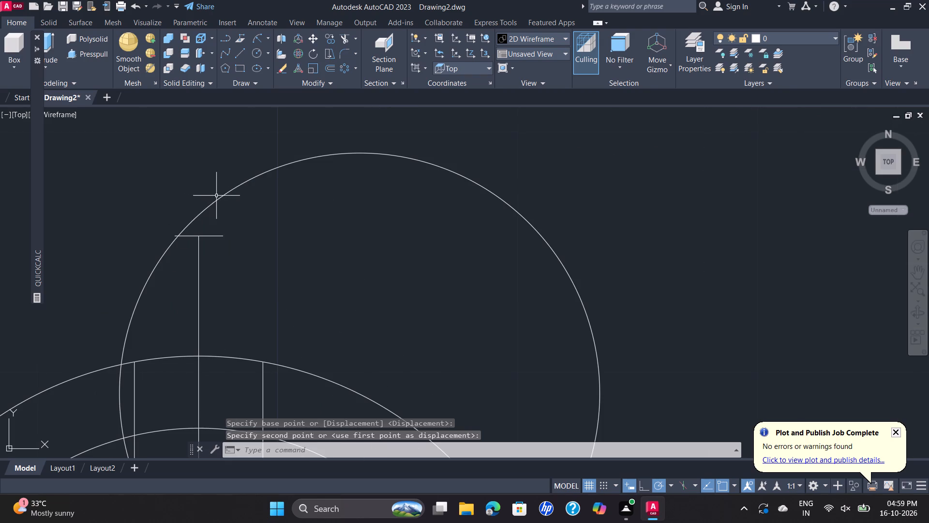
{"action": "scroll", "coordinate": [216, 196], "scroll_direction": "up", "scroll_amount": 1}
{"action": "scroll", "coordinate": [217, 196], "scroll_direction": "down", "scroll_amount": 1}
{"action": "scroll", "coordinate": [209, 213], "scroll_direction": "up", "scroll_amount": 1}
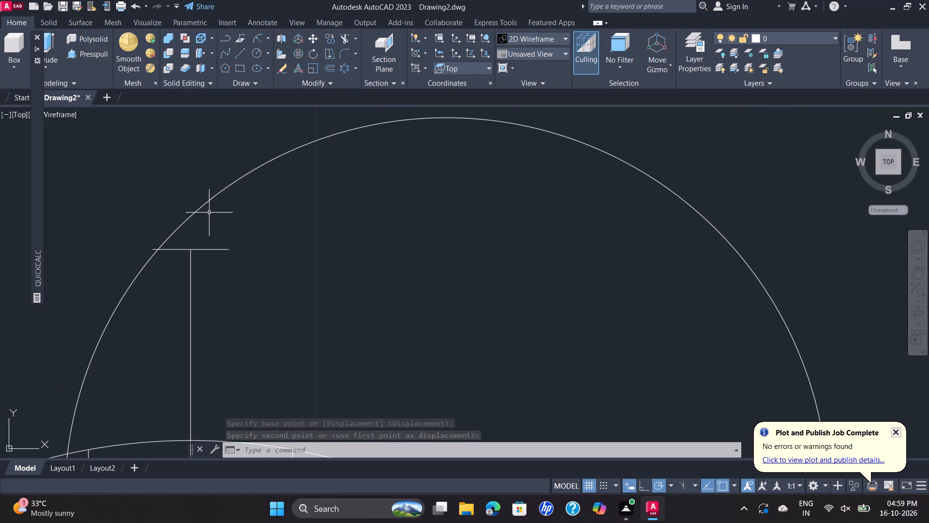
{"action": "scroll", "coordinate": [202, 223], "scroll_direction": "down", "scroll_amount": 1}
{"action": "middle_click_drag", "start_coordinate": [210, 222], "coordinate": [225, 198]}
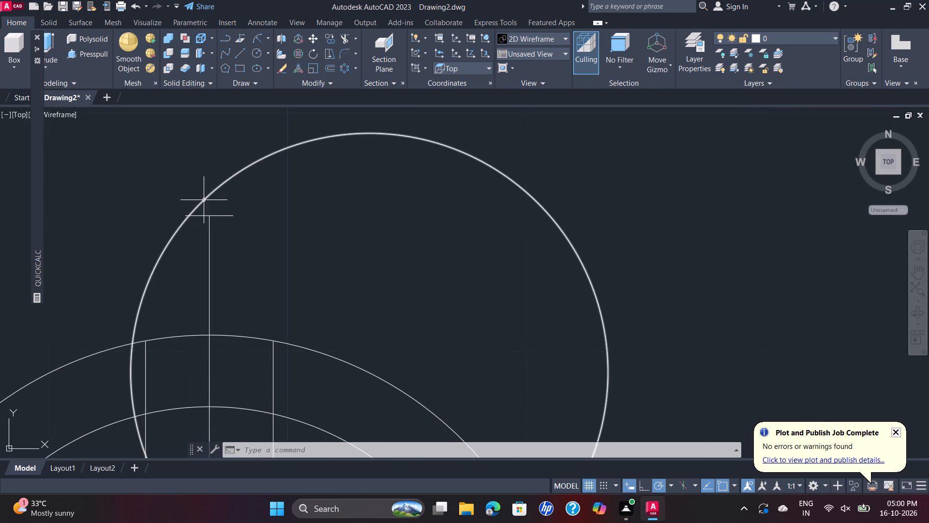
{"action": "left_click", "coordinate": [237, 175]}
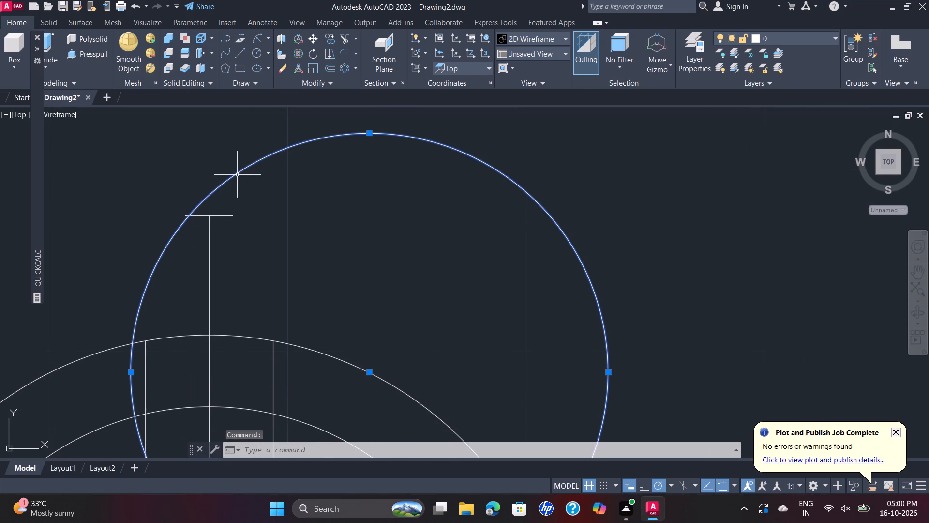
{"action": "key", "text": "space"}
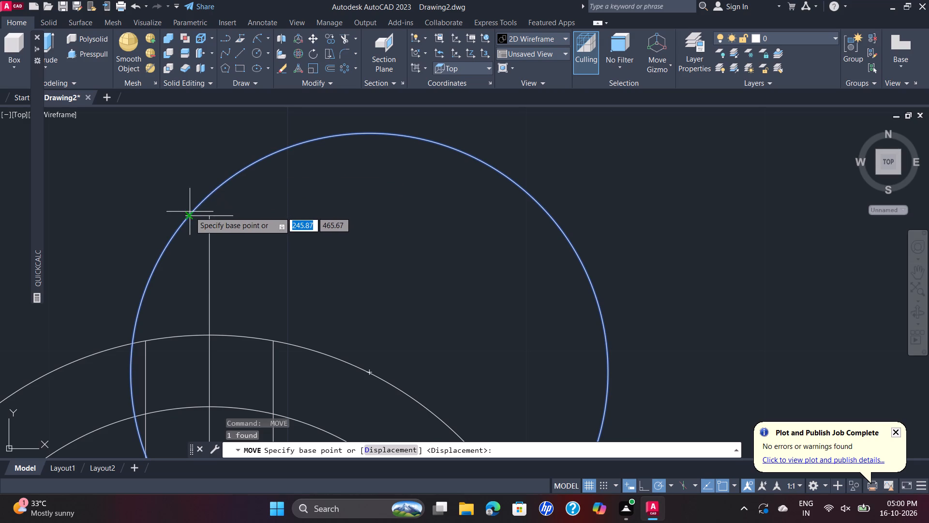
{"action": "left_click", "coordinate": [191, 213]}
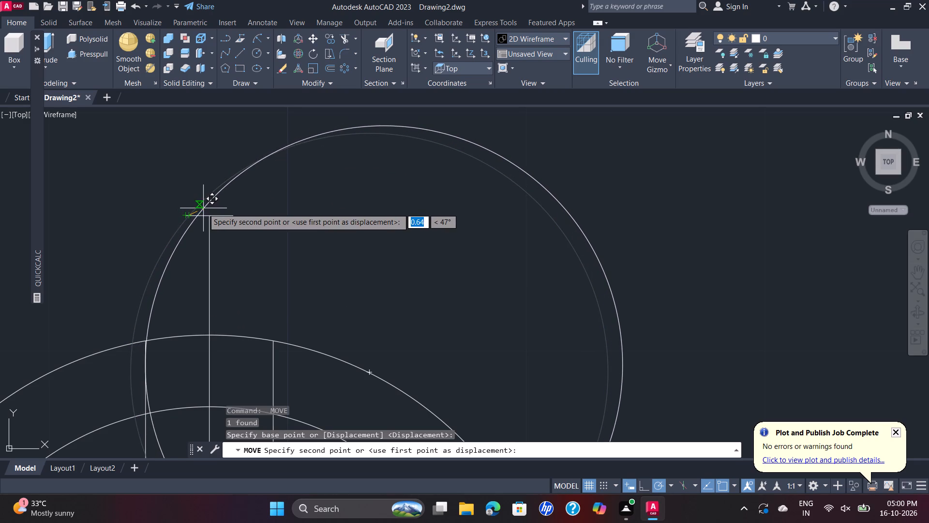
{"action": "scroll", "coordinate": [199, 206], "scroll_direction": "up", "scroll_amount": 1}
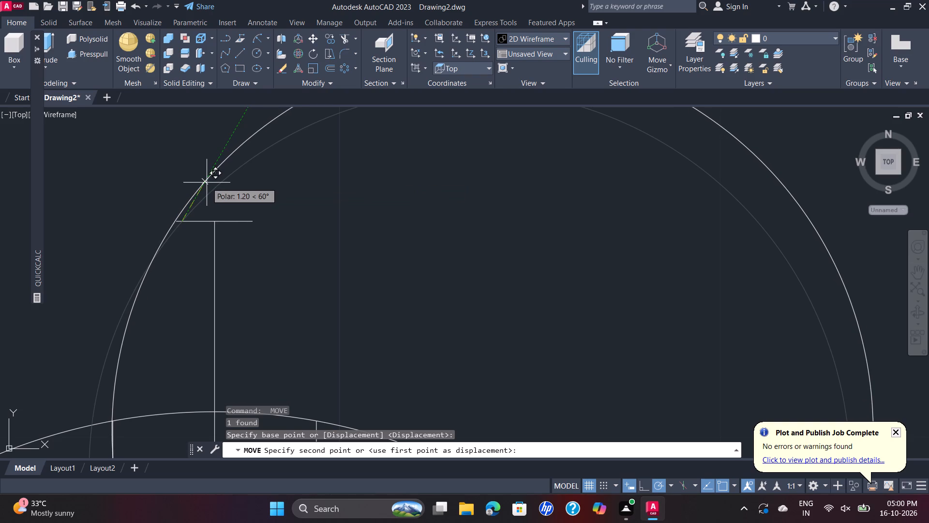
{"action": "left_click", "coordinate": [206, 184]}
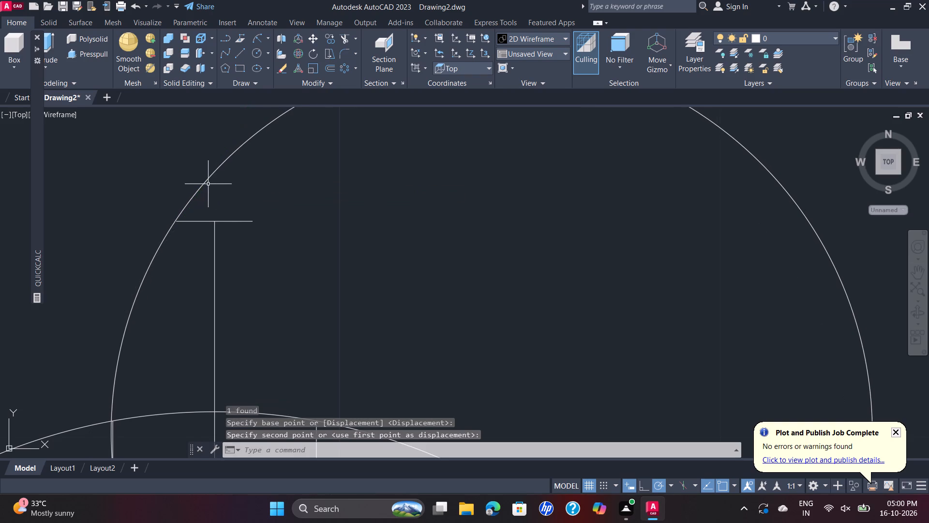
Align the circle to the short line's left end and the upper end of the slot's left side, scaling it to the alignment points.
{"action": "scroll", "coordinate": [235, 199], "scroll_direction": "up", "scroll_amount": 1}
{"action": "middle_click_drag", "start_coordinate": [255, 227], "coordinate": [349, 167]}
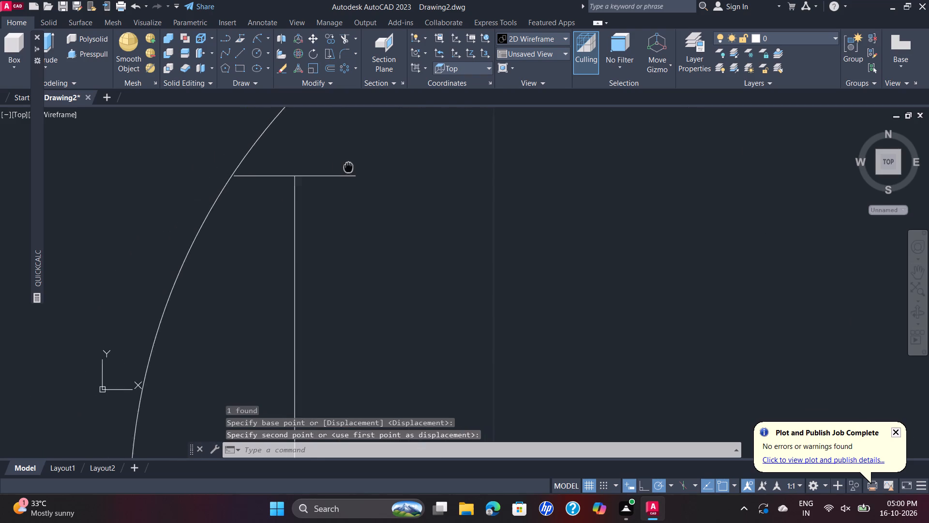
{"action": "middle_click_drag", "start_coordinate": [349, 167], "coordinate": [404, 128]}
{"action": "scroll", "coordinate": [414, 153], "scroll_direction": "down", "scroll_amount": 1}
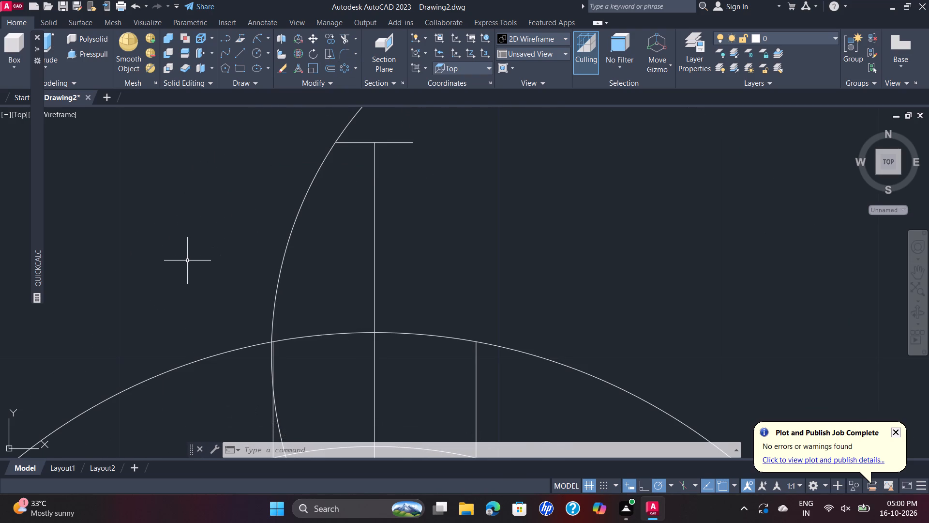
{"action": "type", "text": "AL"}
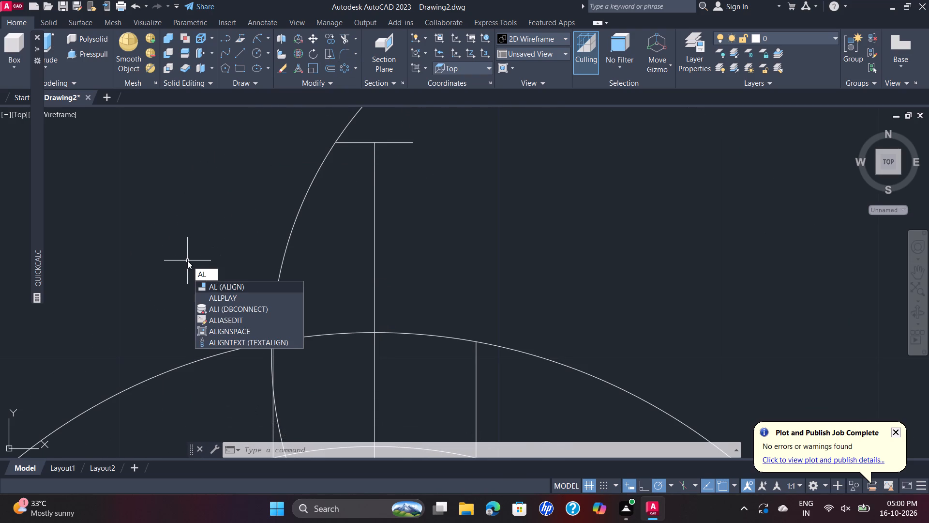
{"action": "key", "text": "Return"}
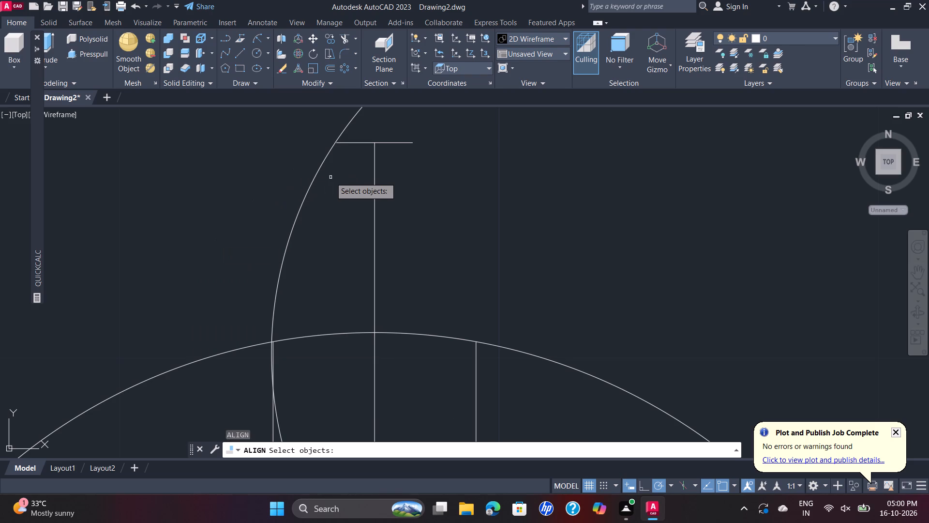
{"action": "left_click", "coordinate": [315, 178]}
{"action": "right_click", "coordinate": [317, 178]}
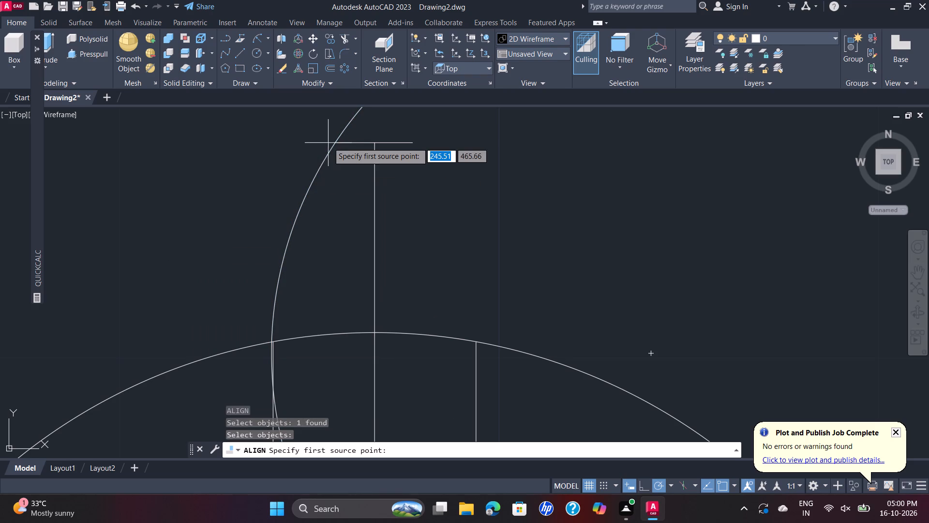
{"action": "scroll", "coordinate": [335, 142], "scroll_direction": "up", "scroll_amount": 4}
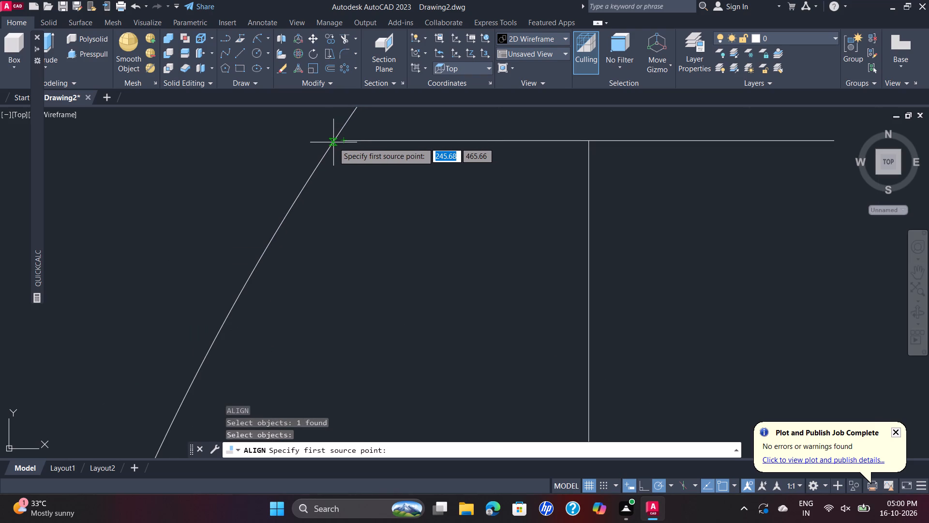
{"action": "left_click", "coordinate": [333, 140]}
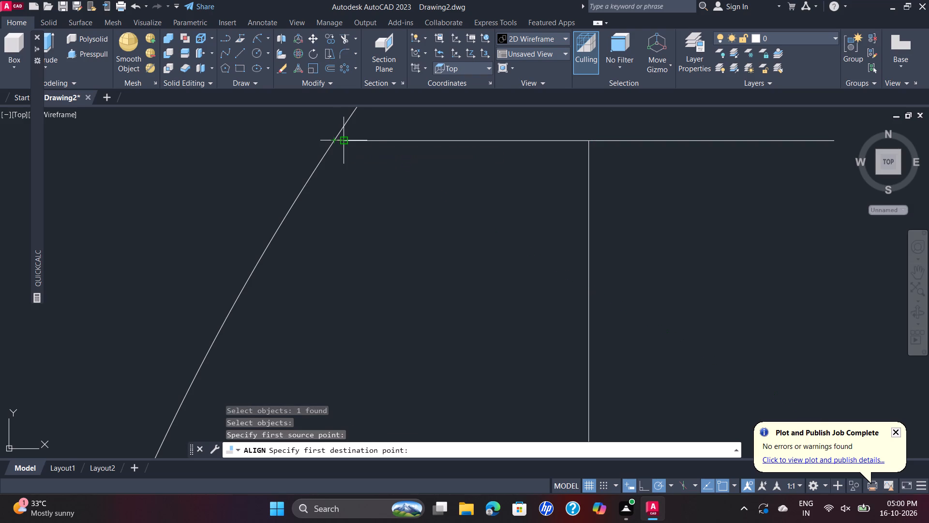
{"action": "left_click", "coordinate": [341, 141]}
{"action": "scroll", "coordinate": [362, 199], "scroll_direction": "down", "scroll_amount": 2}
{"action": "middle_click_drag", "start_coordinate": [355, 329], "coordinate": [418, 227]}
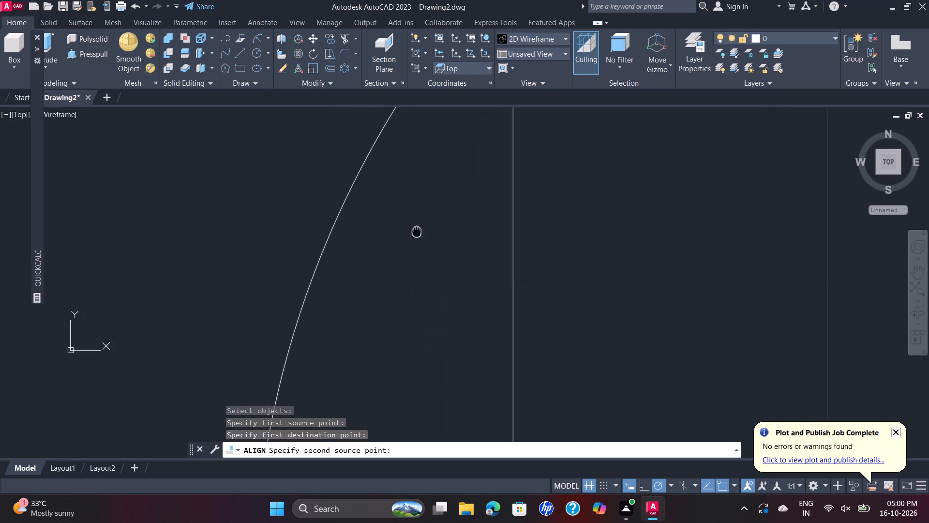
{"action": "middle_click_drag", "start_coordinate": [418, 227], "coordinate": [472, 129]}
{"action": "scroll", "coordinate": [468, 133], "scroll_direction": "down", "scroll_amount": 2}
{"action": "scroll", "coordinate": [403, 303], "scroll_direction": "up", "scroll_amount": 2}
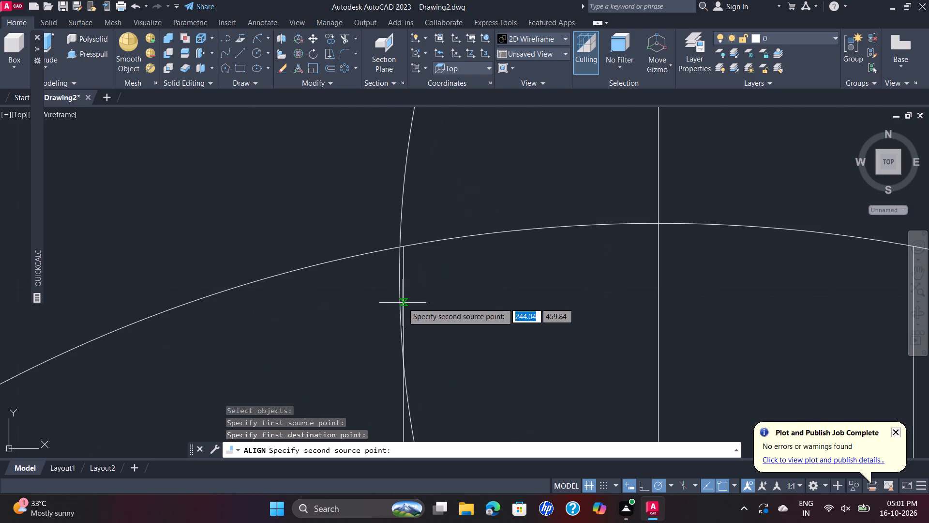
{"action": "scroll", "coordinate": [421, 255], "scroll_direction": "up", "scroll_amount": 1}
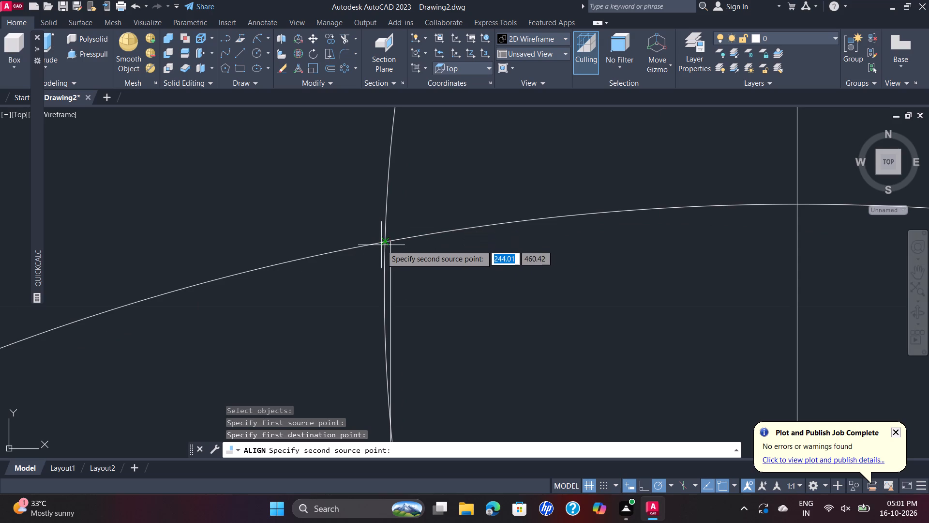
{"action": "scroll", "coordinate": [381, 245], "scroll_direction": "up", "scroll_amount": 3}
{"action": "left_click", "coordinate": [390, 233]}
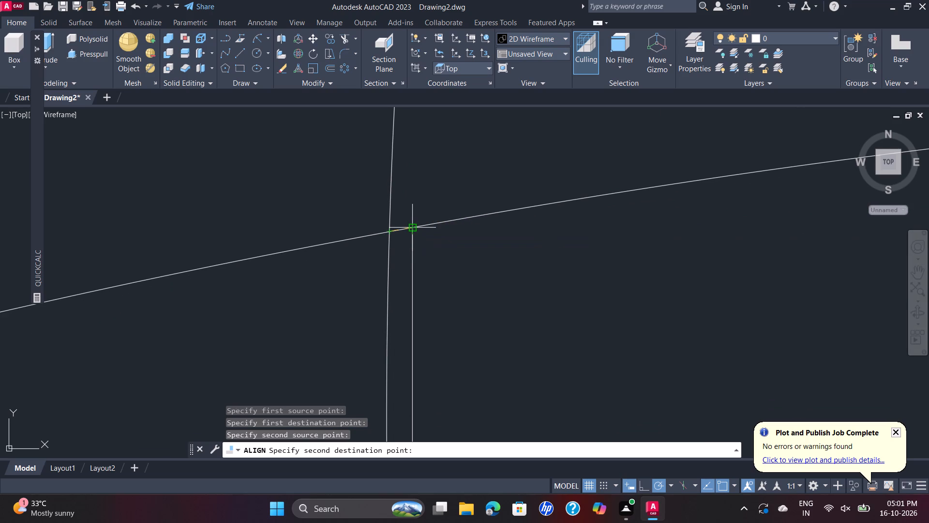
{"action": "left_click", "coordinate": [413, 229]}
{"action": "scroll", "coordinate": [417, 228], "scroll_direction": "down", "scroll_amount": 5}
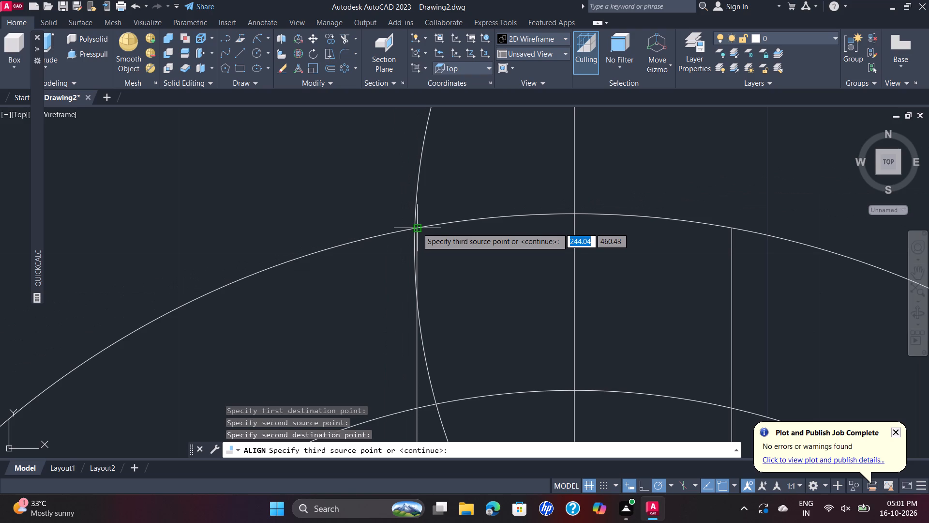
{"action": "key", "text": "Return"}
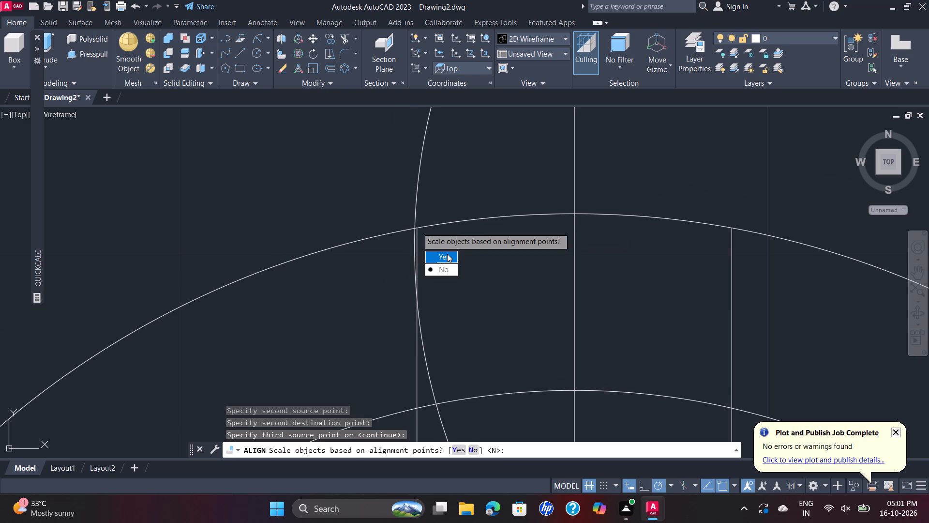
{"action": "left_click_drag", "start_coordinate": [447, 254], "coordinate": [417, 228]}
{"action": "scroll", "coordinate": [470, 188], "scroll_direction": "down", "scroll_amount": 4}
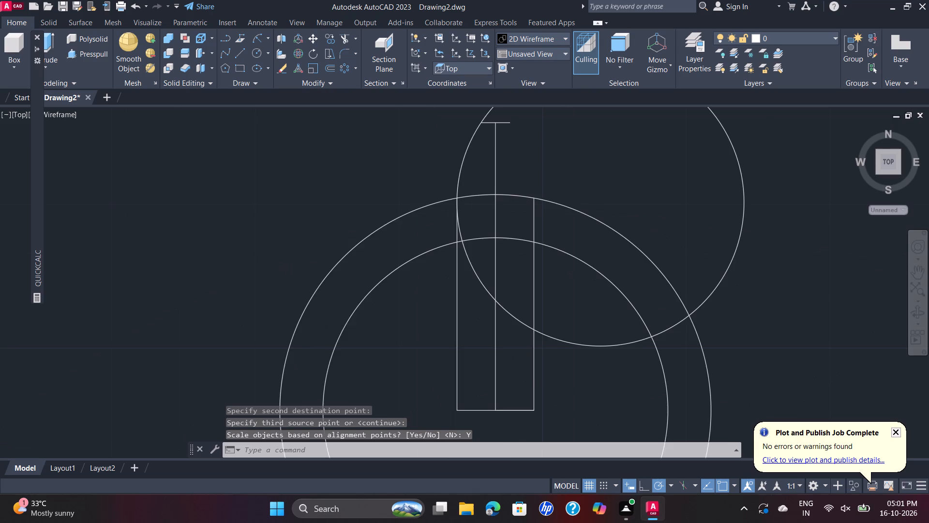
Trim the radius 10 circle beyond the short line's left end, inside the ring's inner circle and across the ring's right side.
{"action": "middle_click_drag", "start_coordinate": [471, 189], "coordinate": [400, 255]}
{"action": "scroll", "coordinate": [410, 209], "scroll_direction": "up", "scroll_amount": 5}
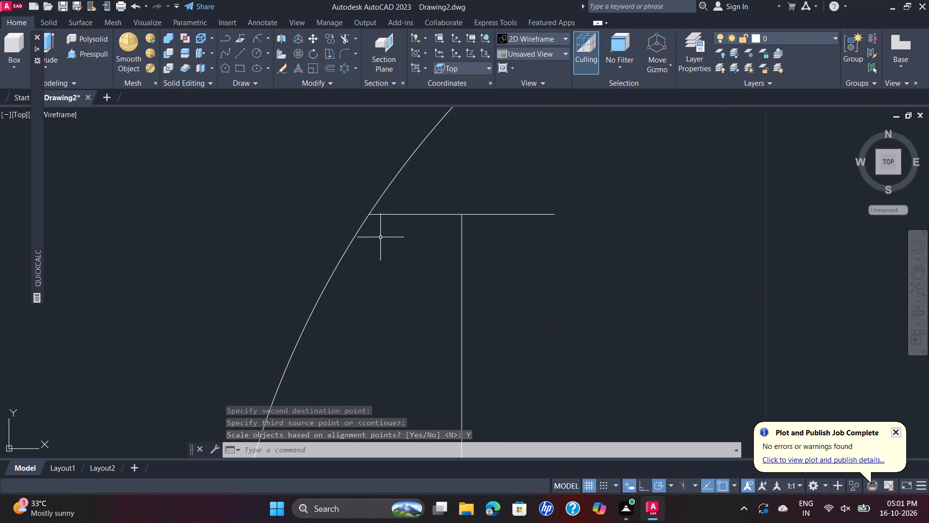
{"action": "scroll", "coordinate": [380, 237], "scroll_direction": "down", "scroll_amount": 4}
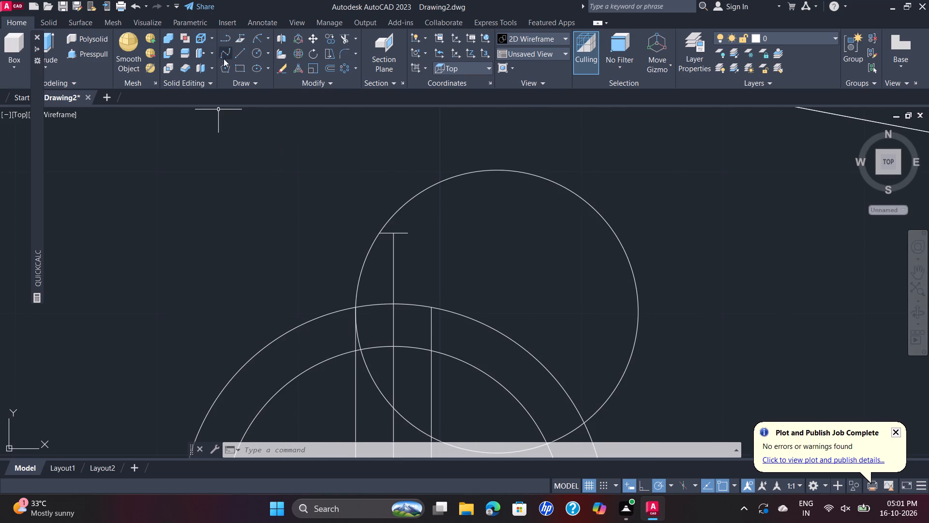
{"action": "left_click", "coordinate": [346, 40]}
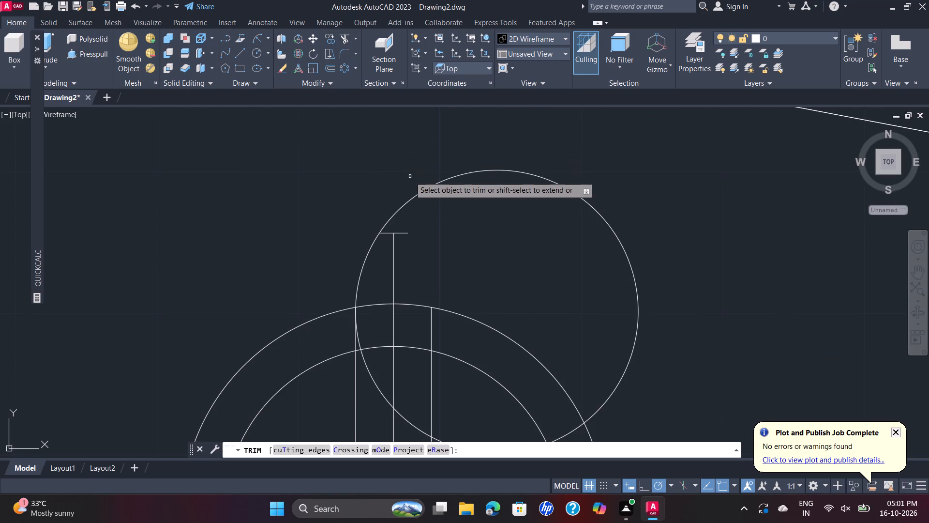
{"action": "left_click", "coordinate": [416, 194]}
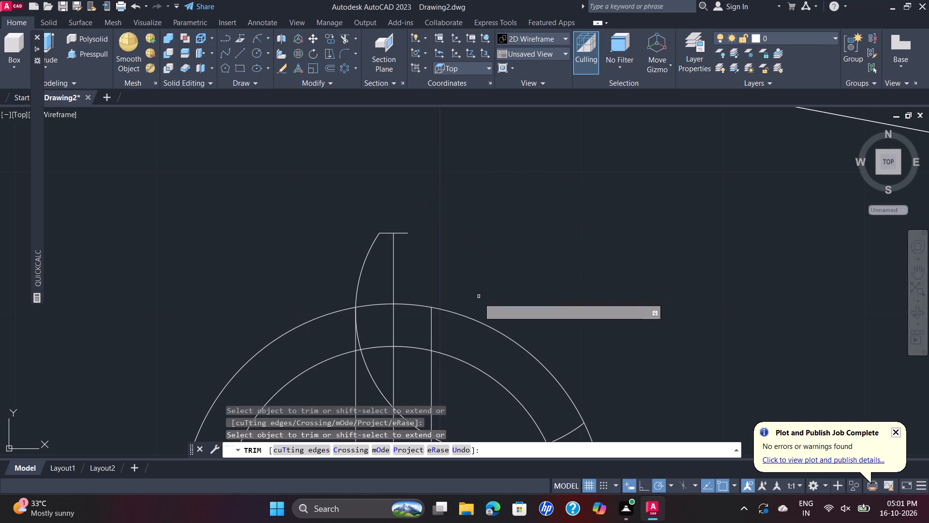
{"action": "left_click", "coordinate": [380, 388]}
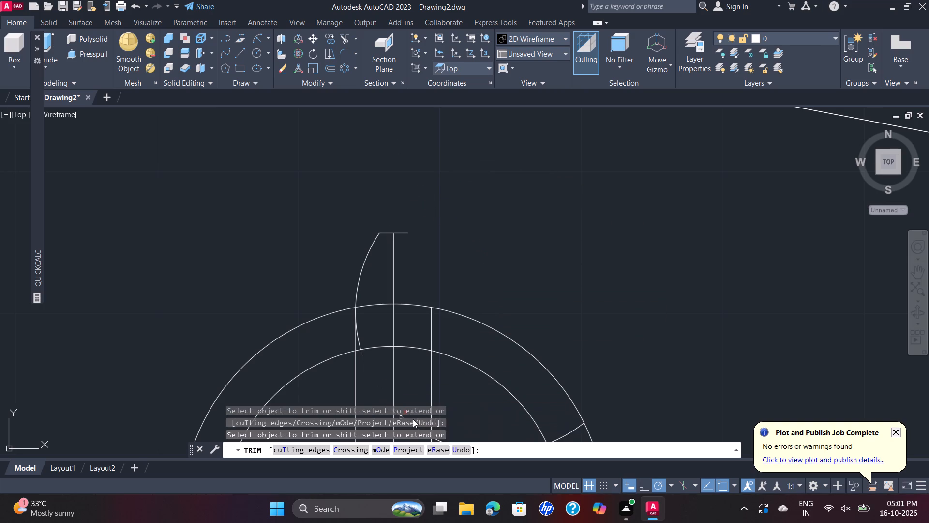
{"action": "middle_click_drag", "start_coordinate": [417, 403], "coordinate": [414, 305]}
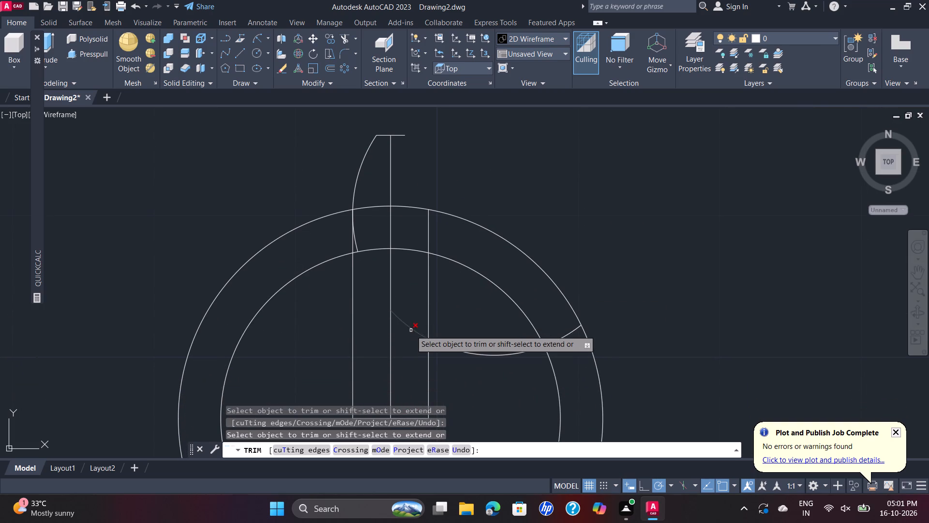
{"action": "left_click", "coordinate": [412, 330]}
{"action": "left_click", "coordinate": [460, 352]}
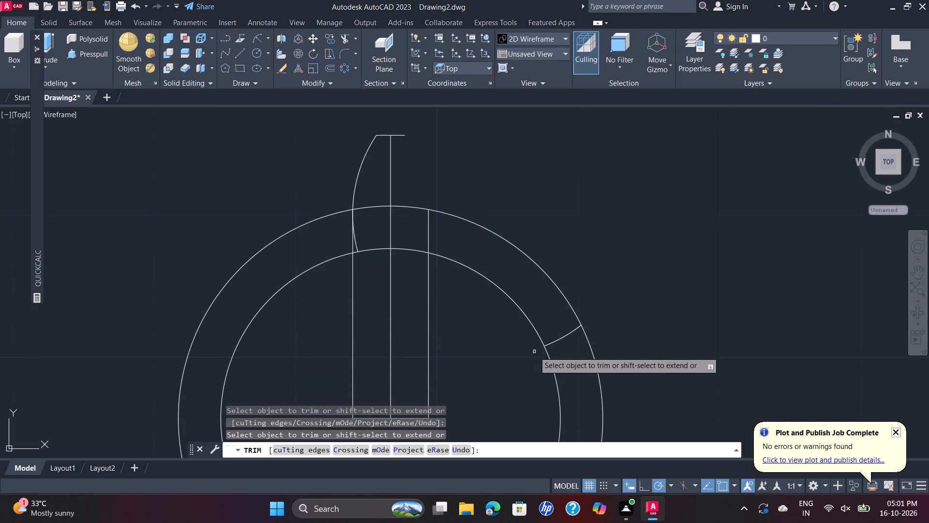
{"action": "left_click", "coordinate": [555, 343]}
Trim the leftover arc pieces within the ring band so the left flank ends at the outer circle.
{"action": "scroll", "coordinate": [570, 217], "scroll_direction": "down", "scroll_amount": 1}
{"action": "middle_click_drag", "start_coordinate": [571, 217], "coordinate": [563, 244]}
{"action": "scroll", "coordinate": [561, 244], "scroll_direction": "up", "scroll_amount": 1}
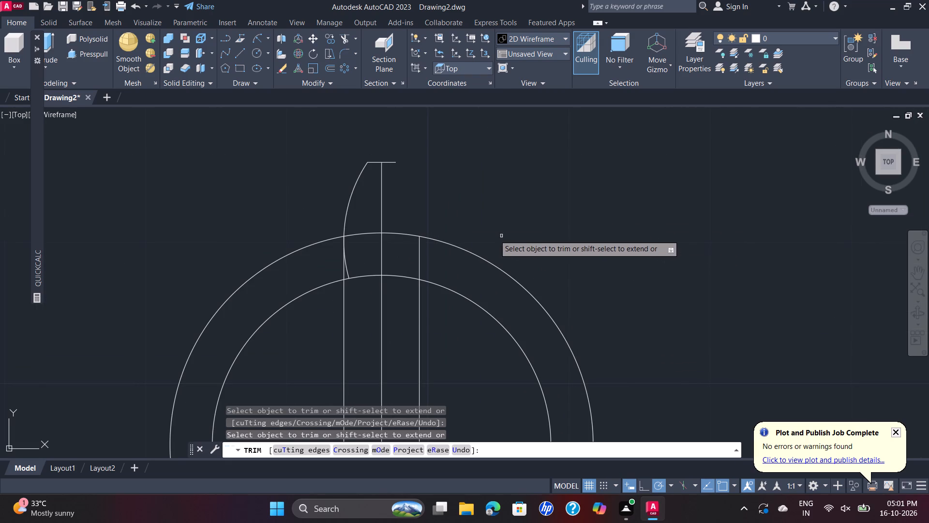
{"action": "scroll", "coordinate": [464, 223], "scroll_direction": "up", "scroll_amount": 1}
{"action": "scroll", "coordinate": [271, 300], "scroll_direction": "up", "scroll_amount": 1}
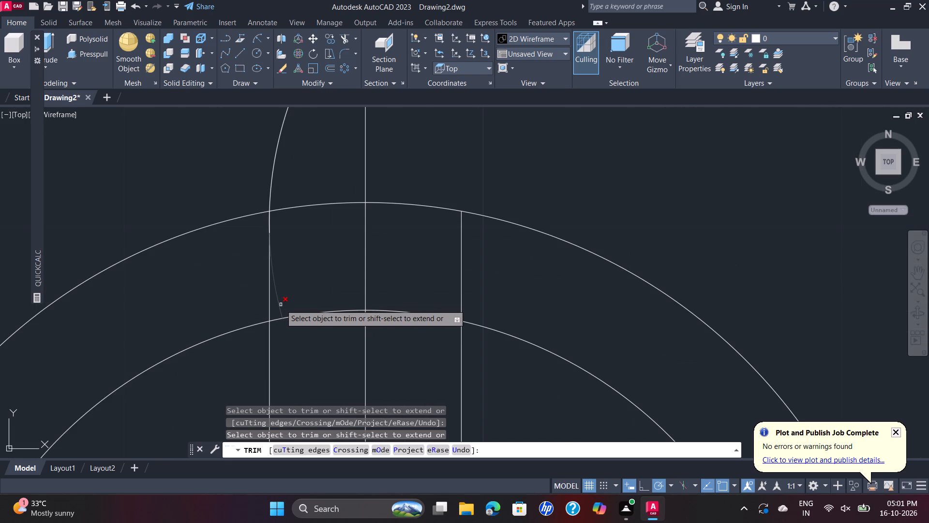
{"action": "left_click", "coordinate": [281, 305]}
{"action": "scroll", "coordinate": [299, 265], "scroll_direction": "down", "scroll_amount": 2}
{"action": "scroll", "coordinate": [288, 250], "scroll_direction": "up", "scroll_amount": 3}
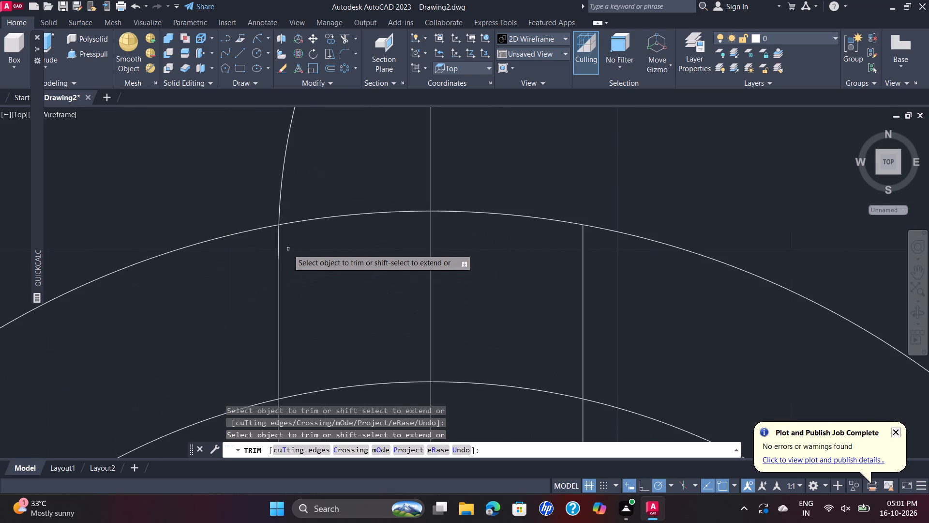
{"action": "left_click", "coordinate": [277, 246]}
{"action": "scroll", "coordinate": [302, 243], "scroll_direction": "down", "scroll_amount": 1}
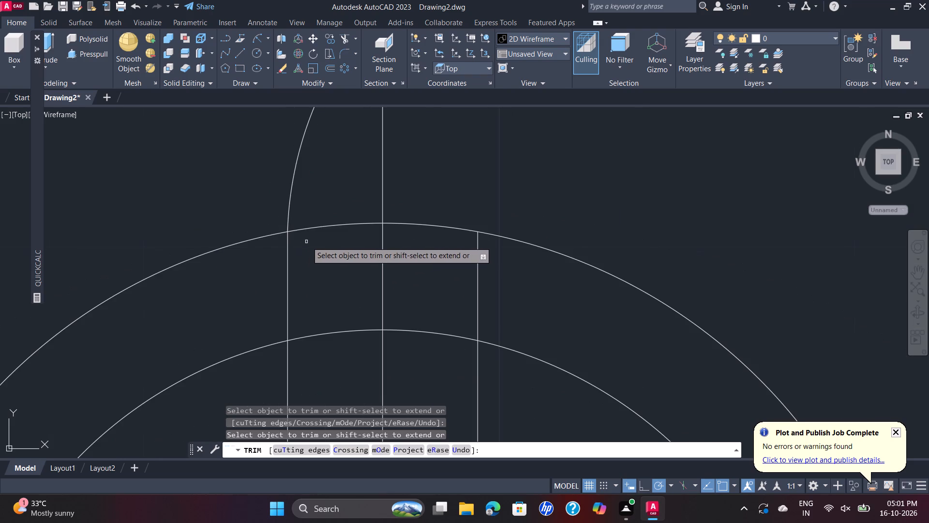
{"action": "scroll", "coordinate": [339, 254], "scroll_direction": "down", "scroll_amount": 1}
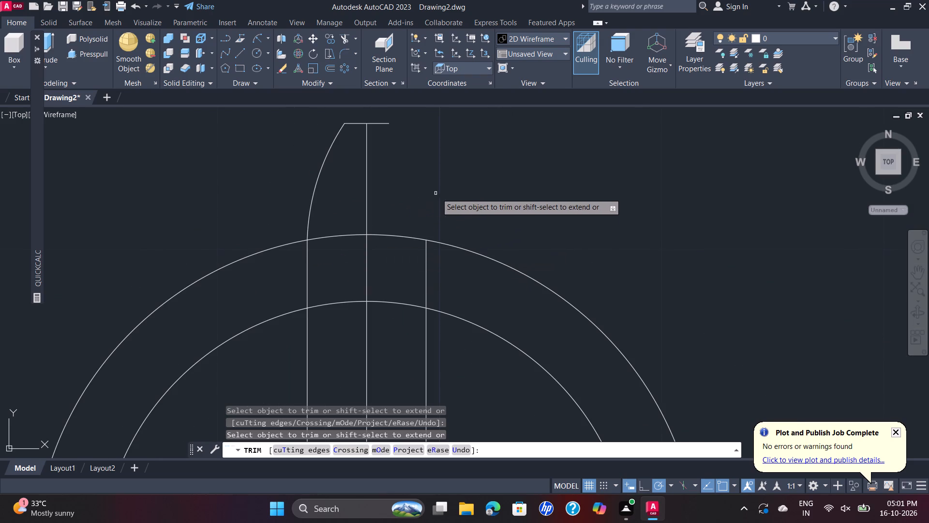
{"action": "key", "text": "Escape"}
Mirror the left flank arc about a vertical line through its upper end, keeping the source arc.
{"action": "left_click", "coordinate": [326, 153]}
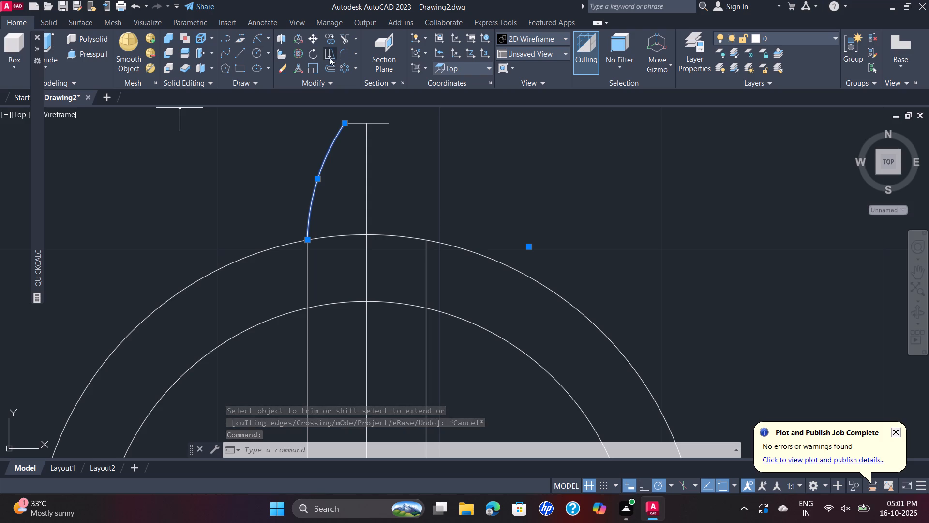
{"action": "key", "text": "m"}
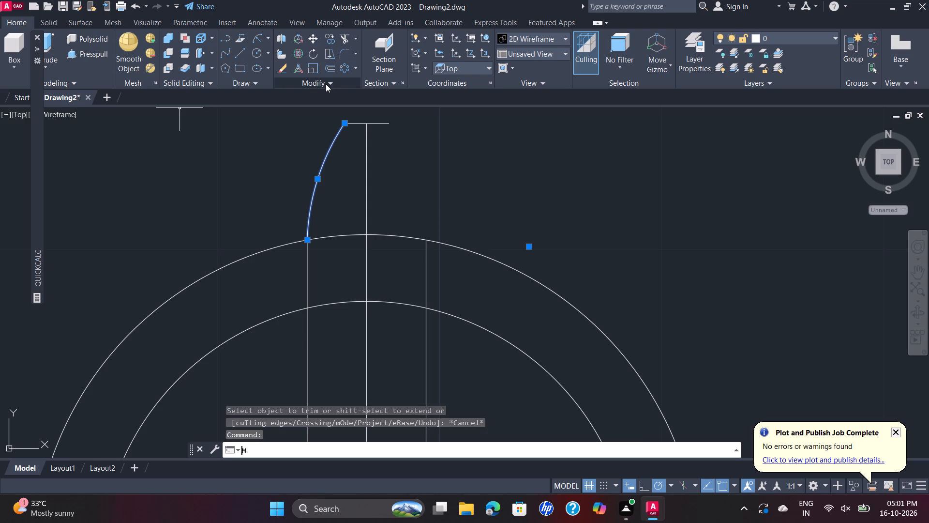
{"action": "key", "text": "i"}
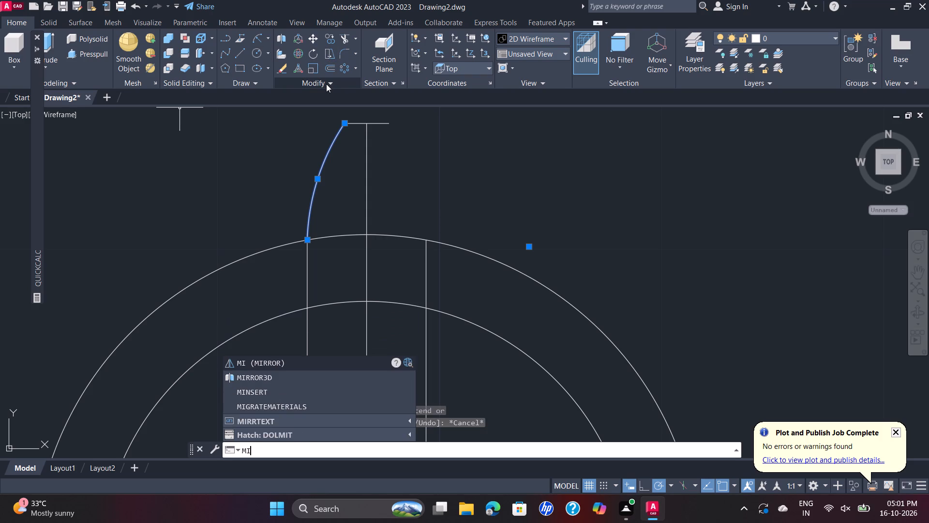
{"action": "key", "text": "Return"}
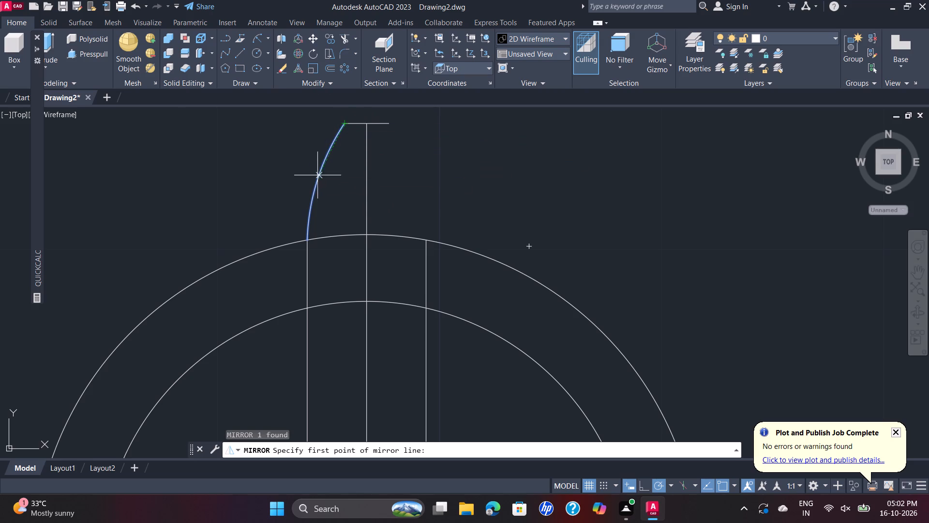
{"action": "left_click", "coordinate": [345, 122]}
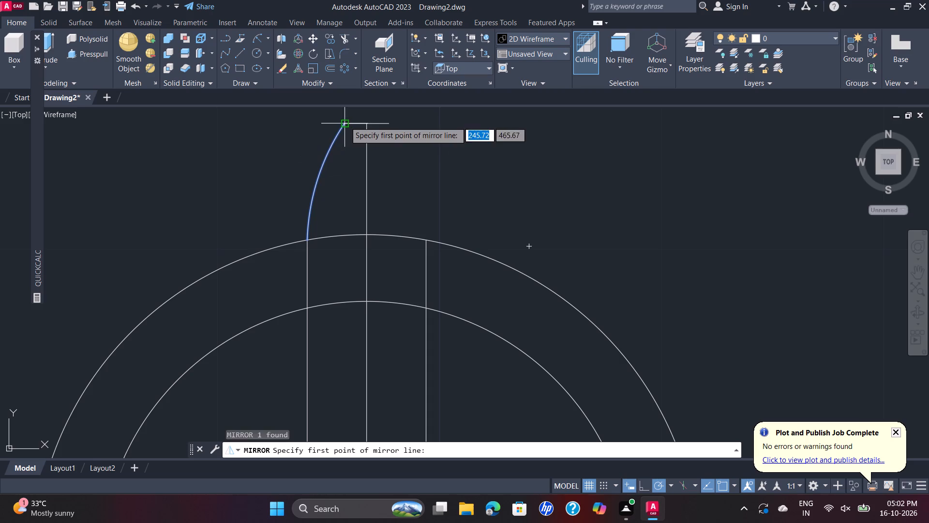
{"action": "left_click", "coordinate": [343, 178]}
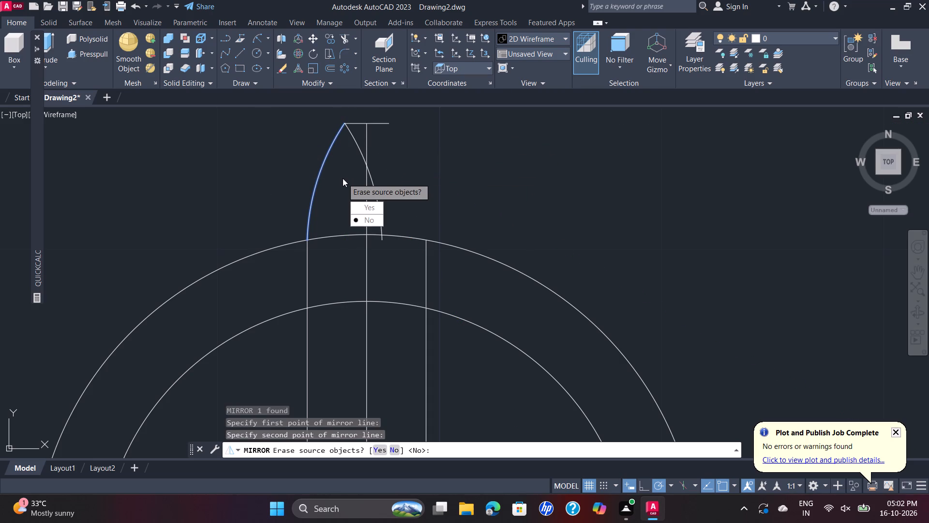
{"action": "left_click_drag", "start_coordinate": [363, 216], "coordinate": [343, 178]}
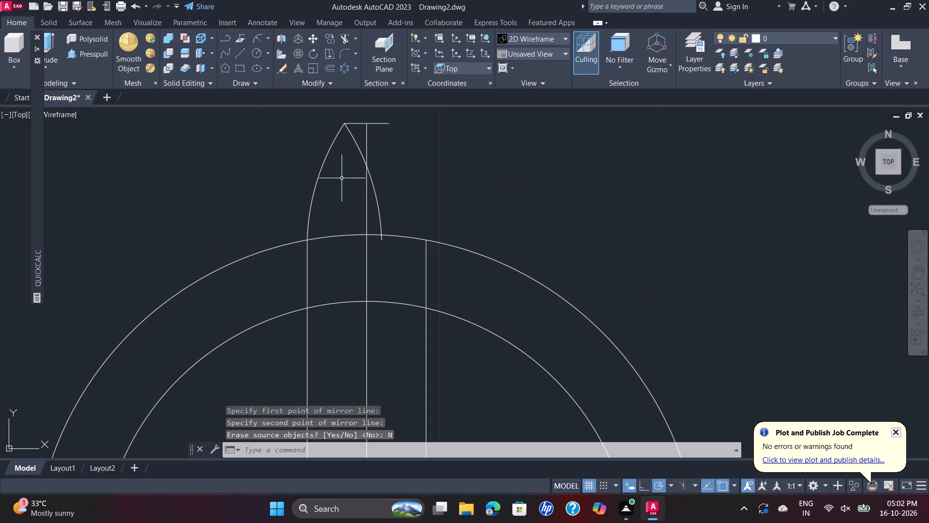
Move the mirrored arc from its upper end to the short line's right end to form the right flank.
{"action": "left_click", "coordinate": [353, 141]}
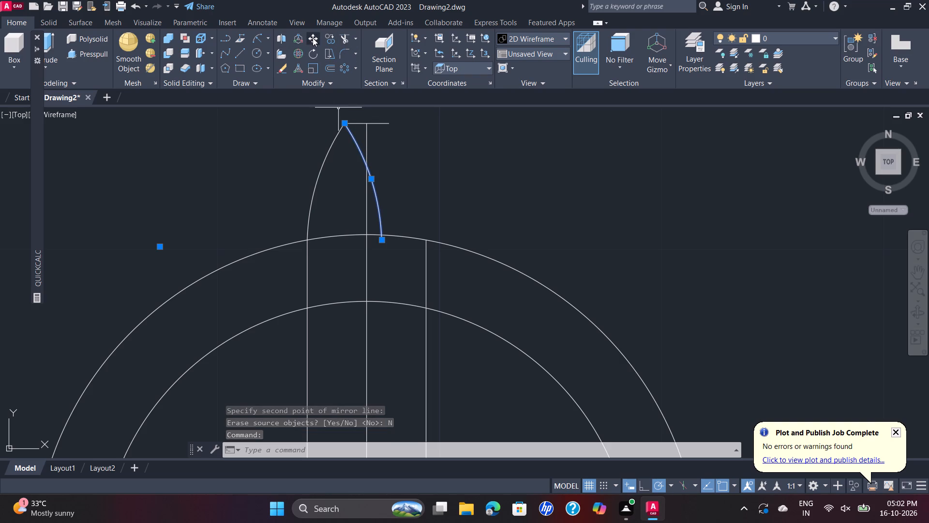
{"action": "left_click", "coordinate": [313, 38]}
{"action": "left_click", "coordinate": [347, 123]}
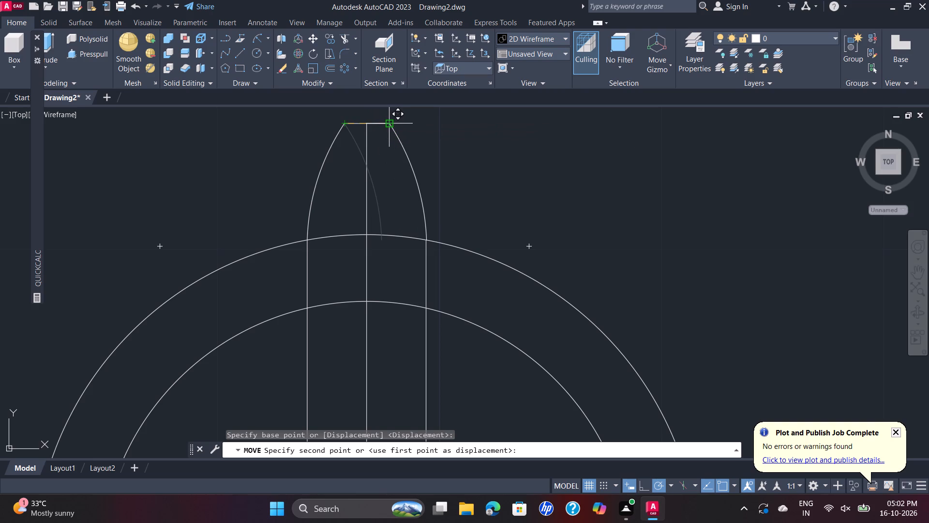
{"action": "scroll", "coordinate": [386, 131], "scroll_direction": "up", "scroll_amount": 2}
{"action": "left_click", "coordinate": [386, 112]}
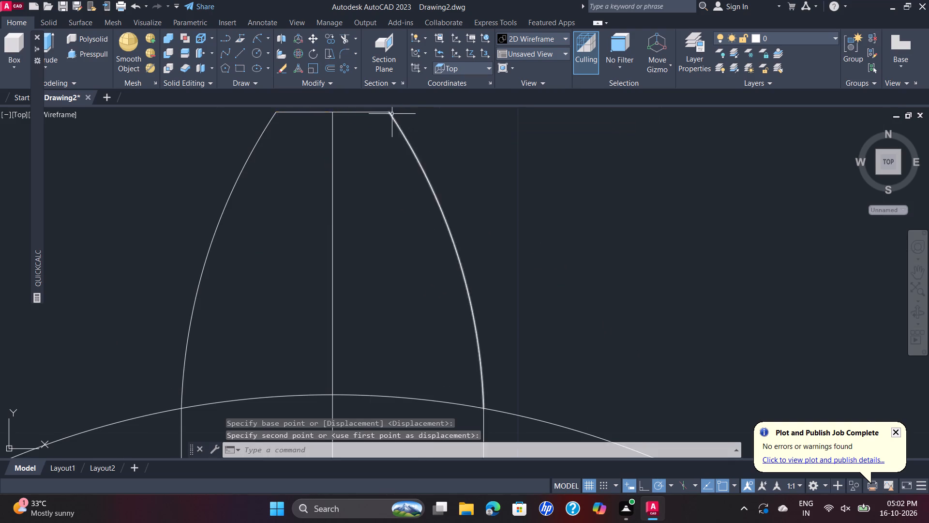
{"action": "scroll", "coordinate": [398, 118], "scroll_direction": "down", "scroll_amount": 2}
{"action": "scroll", "coordinate": [457, 229], "scroll_direction": "up", "scroll_amount": 3}
{"action": "scroll", "coordinate": [366, 245], "scroll_direction": "up", "scroll_amount": 1}
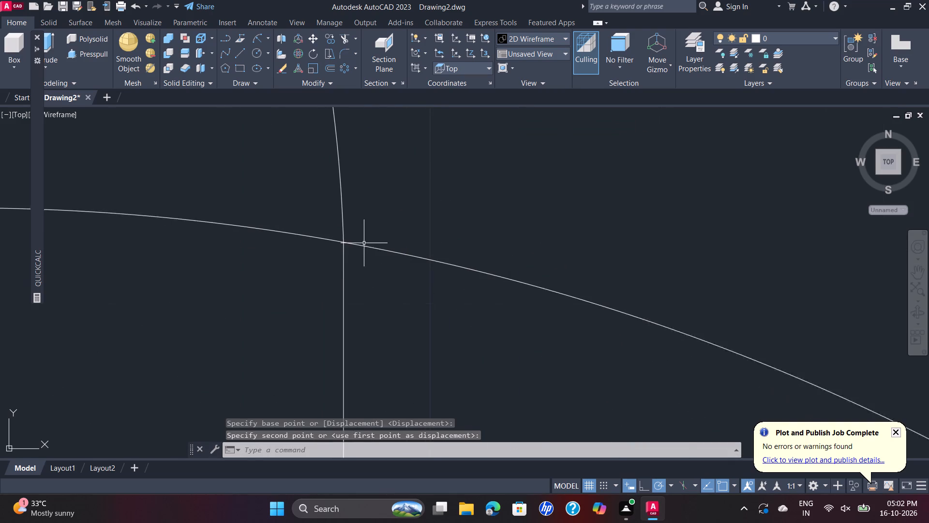
{"action": "scroll", "coordinate": [364, 243], "scroll_direction": "down", "scroll_amount": 6}
{"action": "middle_click_drag", "start_coordinate": [394, 212], "coordinate": [457, 198]}
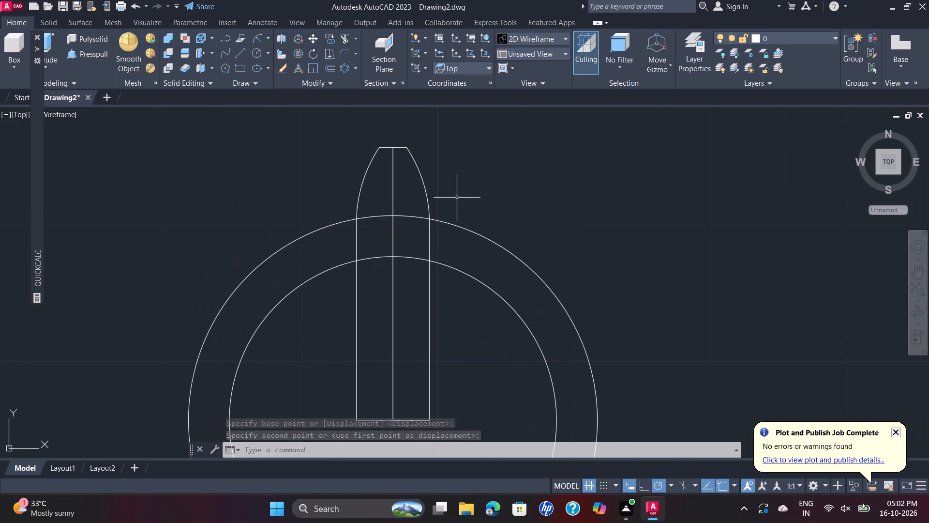
{"action": "scroll", "coordinate": [459, 191], "scroll_direction": "down", "scroll_amount": 1}
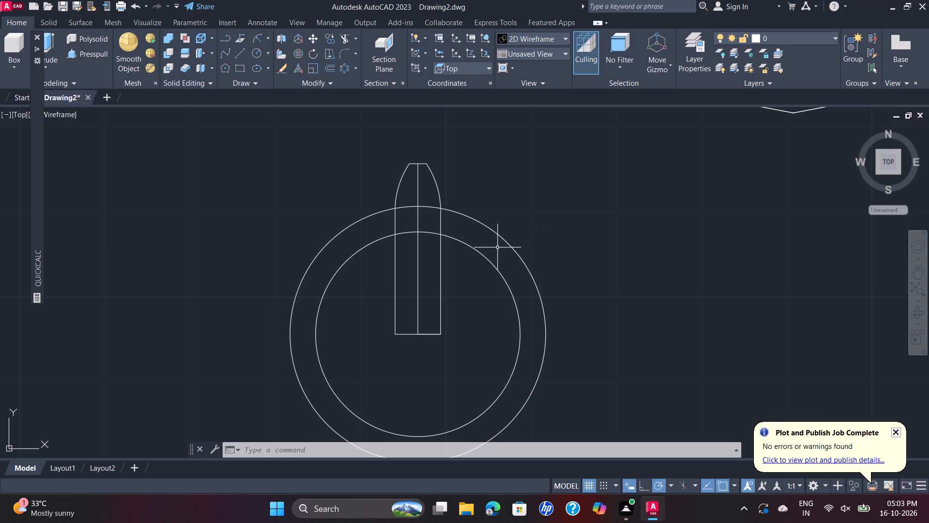
Erase the vertical centre line and the slot's side and bottom lines, leaving only the tooth outline above the ring.
{"action": "left_click", "coordinate": [417, 193]}
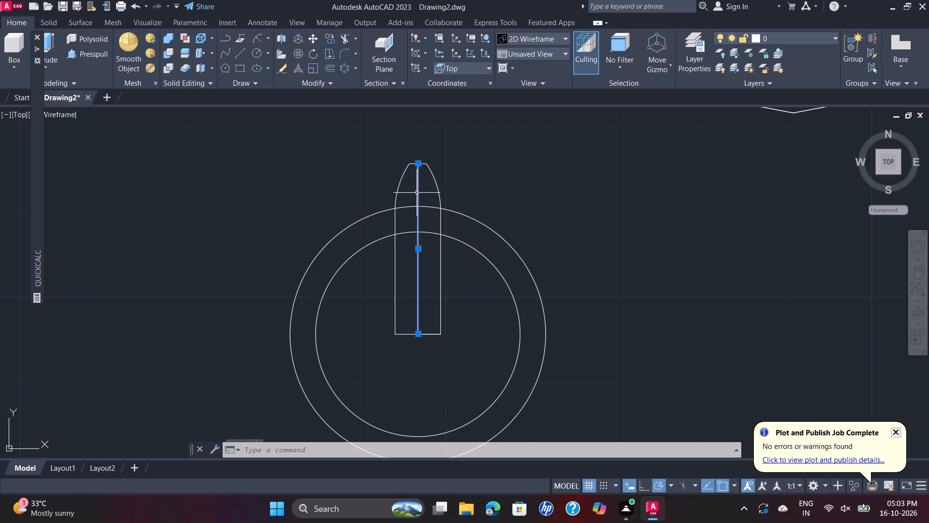
{"action": "key", "text": "Delete"}
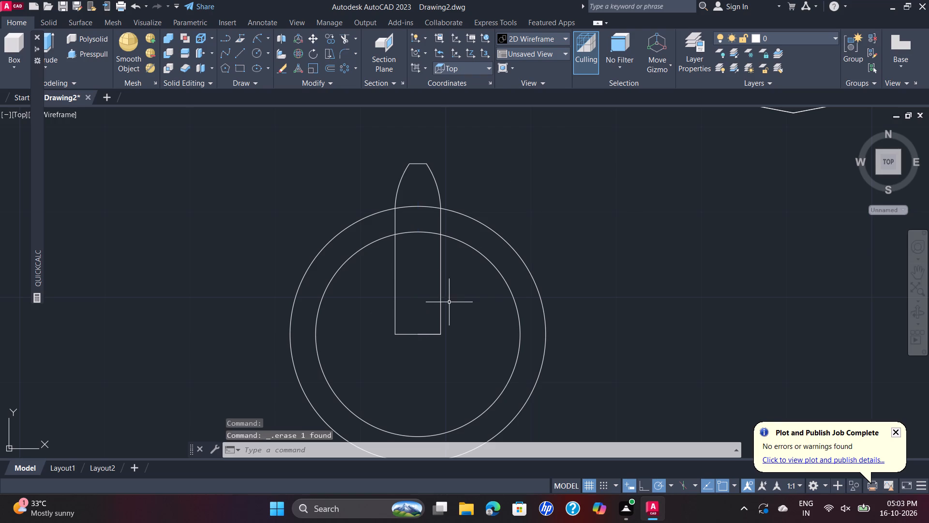
{"action": "left_click", "coordinate": [441, 301]}
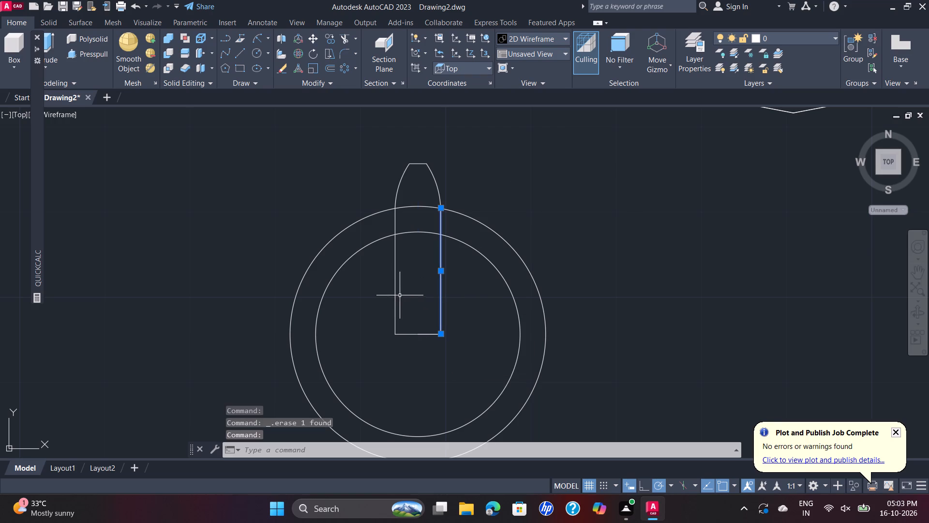
{"action": "left_click", "coordinate": [396, 294]}
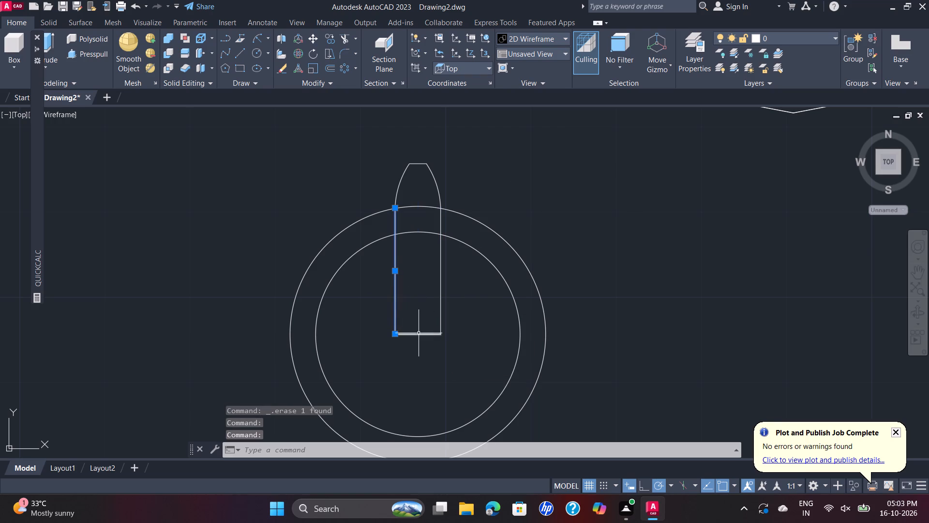
{"action": "key", "text": "Delete"}
{"action": "left_click", "coordinate": [419, 332]}
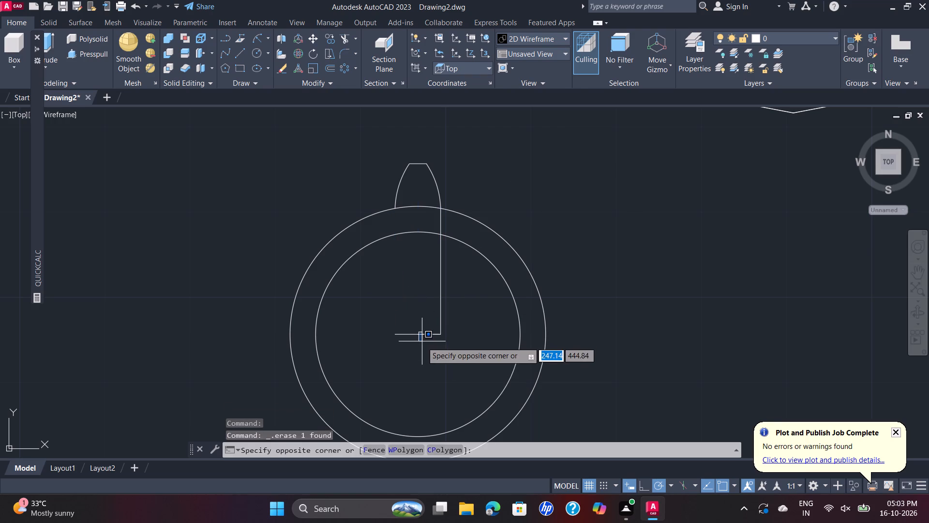
{"action": "left_click", "coordinate": [422, 341]}
{"action": "left_click", "coordinate": [463, 301]}
{"action": "left_click", "coordinate": [391, 342]}
{"action": "key", "text": "Delete"}
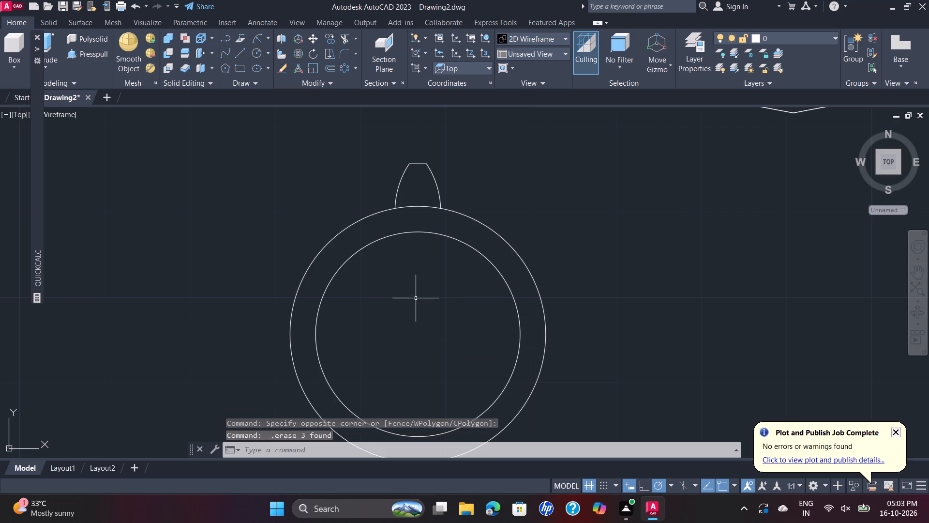
Join the two flank arcs and the short top line into a single tooth profile.
{"action": "left_click", "coordinate": [400, 181]}
{"action": "left_click", "coordinate": [479, 159]}
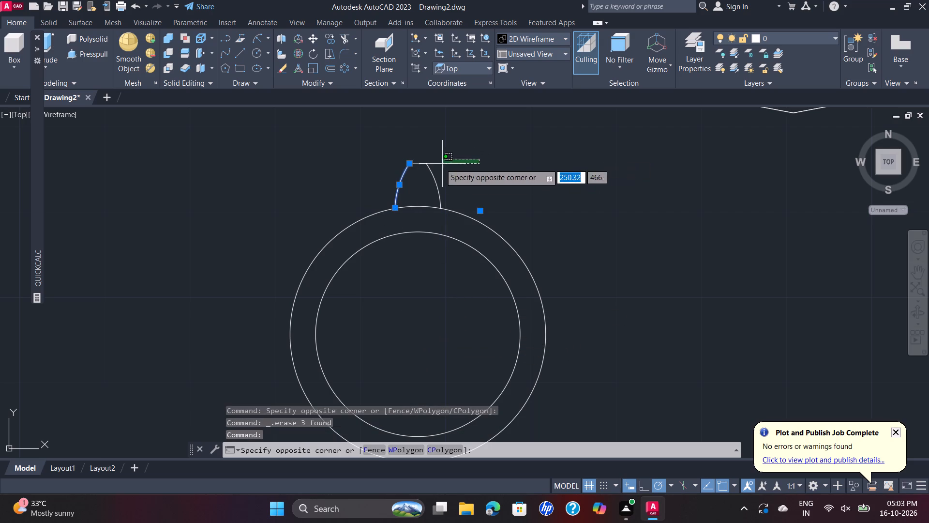
{"action": "left_click", "coordinate": [390, 185]}
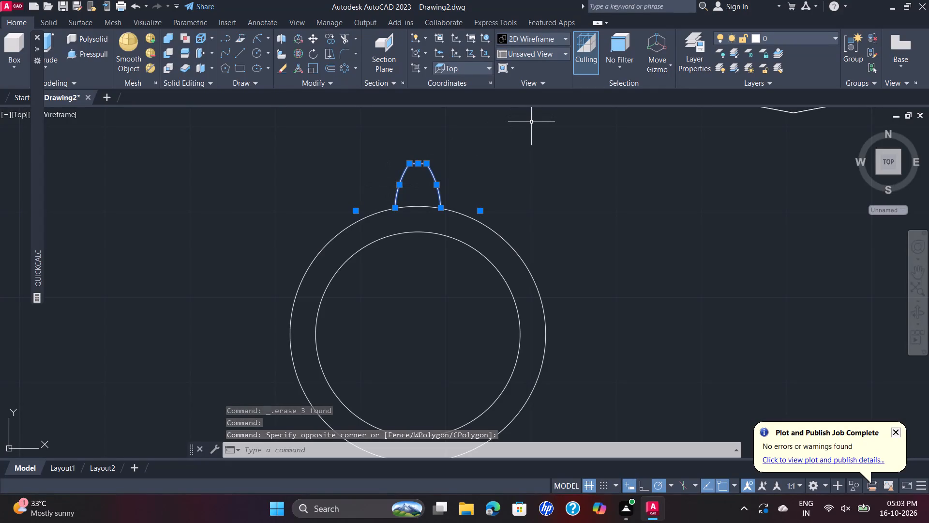
{"action": "key", "text": "j"}
{"action": "key", "text": "Return"}
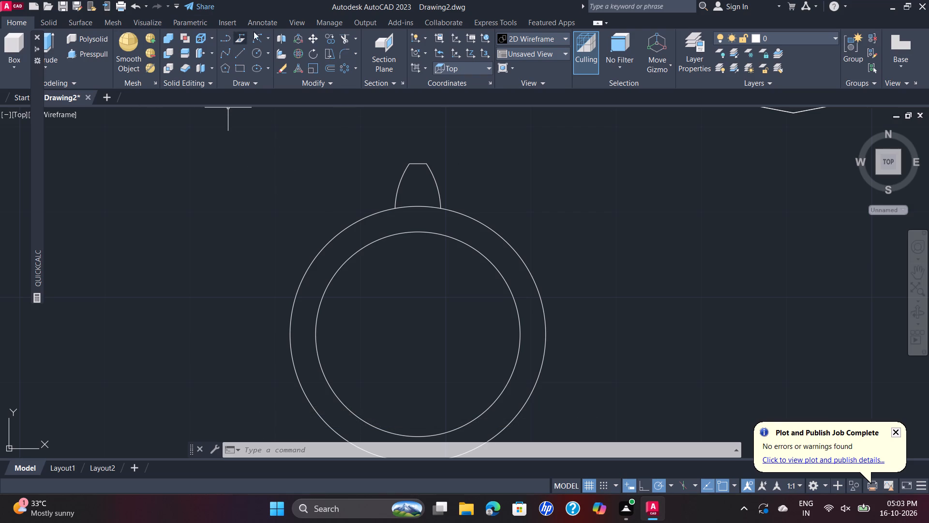
Polar-array the joined tooth profile around the ring's centre with 14 items over 360 degrees.
{"action": "left_click", "coordinate": [345, 65]}
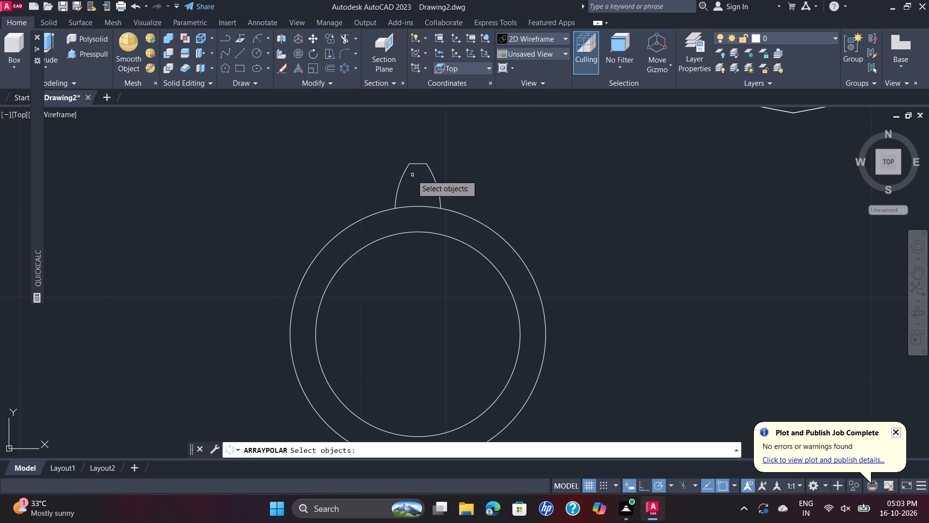
{"action": "left_click", "coordinate": [402, 175]}
{"action": "right_click", "coordinate": [408, 166]}
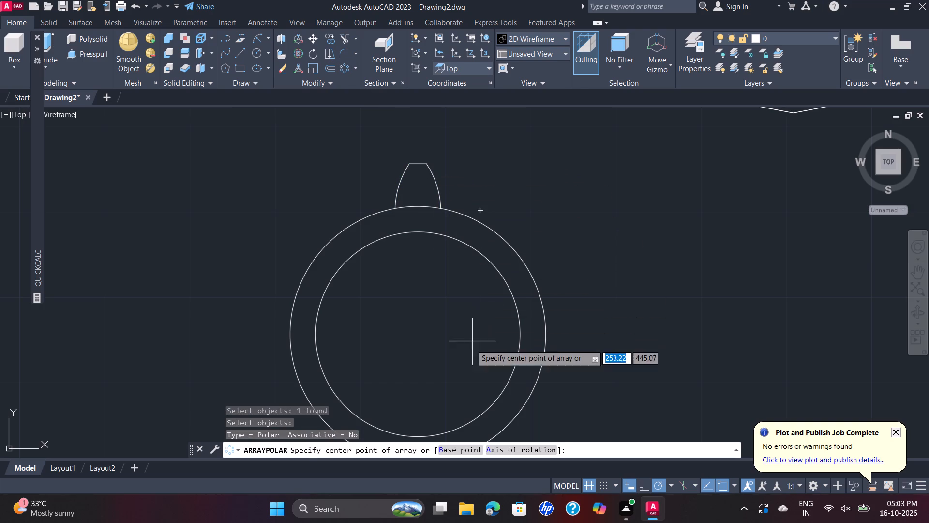
{"action": "left_click", "coordinate": [418, 334]}
{"action": "scroll", "coordinate": [422, 333], "scroll_direction": "down", "scroll_amount": 1}
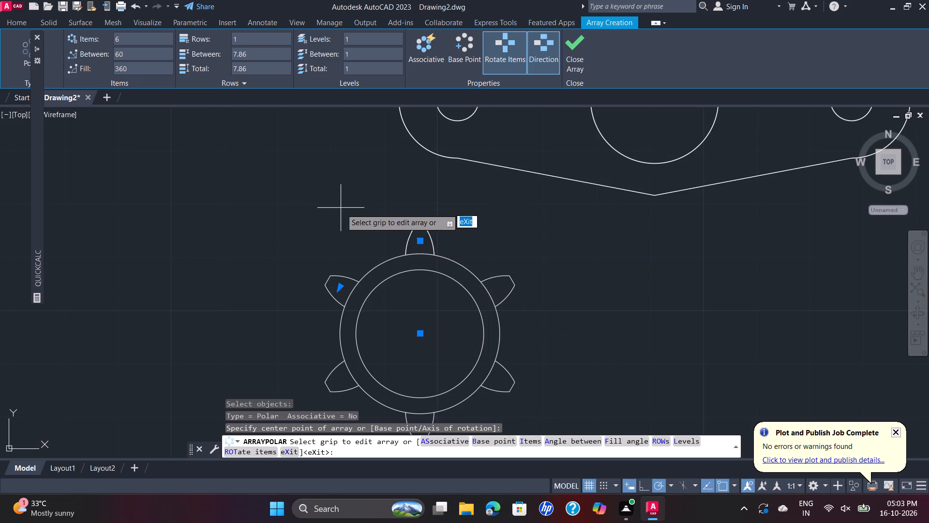
{"action": "scroll", "coordinate": [356, 236], "scroll_direction": "down", "scroll_amount": 1}
{"action": "middle_click_drag", "start_coordinate": [359, 238], "coordinate": [350, 219]}
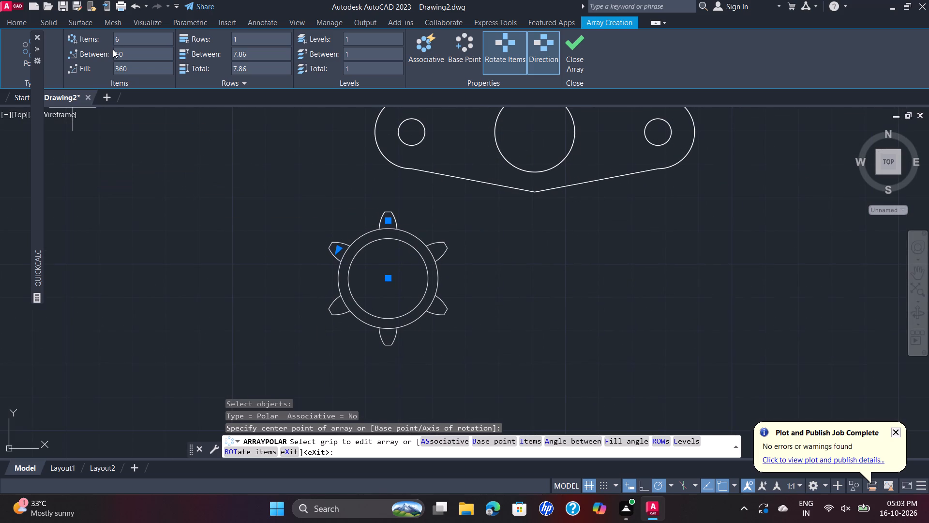
{"action": "left_click", "coordinate": [121, 38]}
{"action": "type", "text": "14"}
{"action": "key", "text": "Return"}
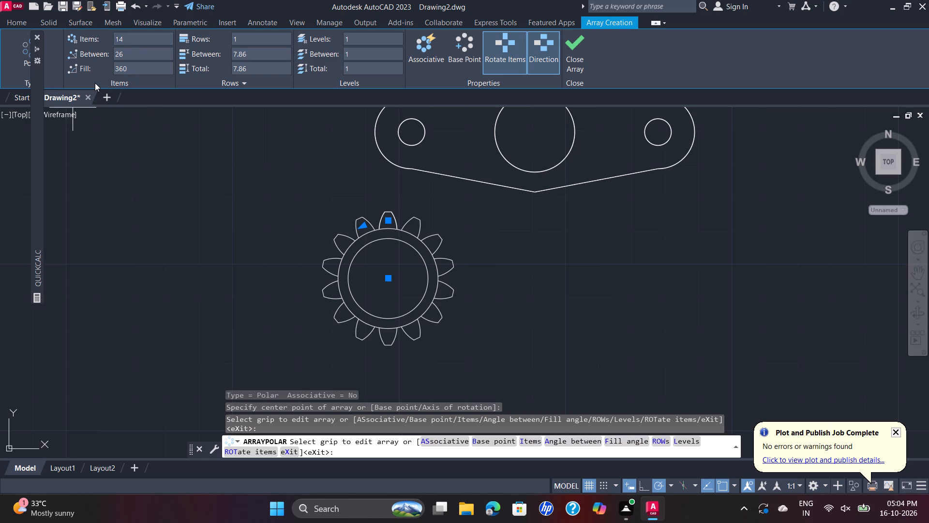
{"action": "scroll", "coordinate": [373, 222], "scroll_direction": "up", "scroll_amount": 1}
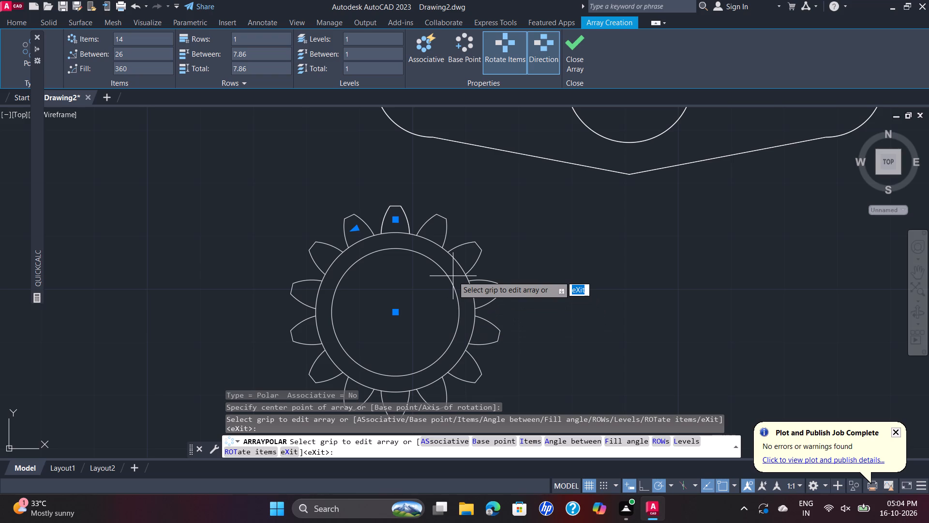
{"action": "scroll", "coordinate": [446, 279], "scroll_direction": "down", "scroll_amount": 1}
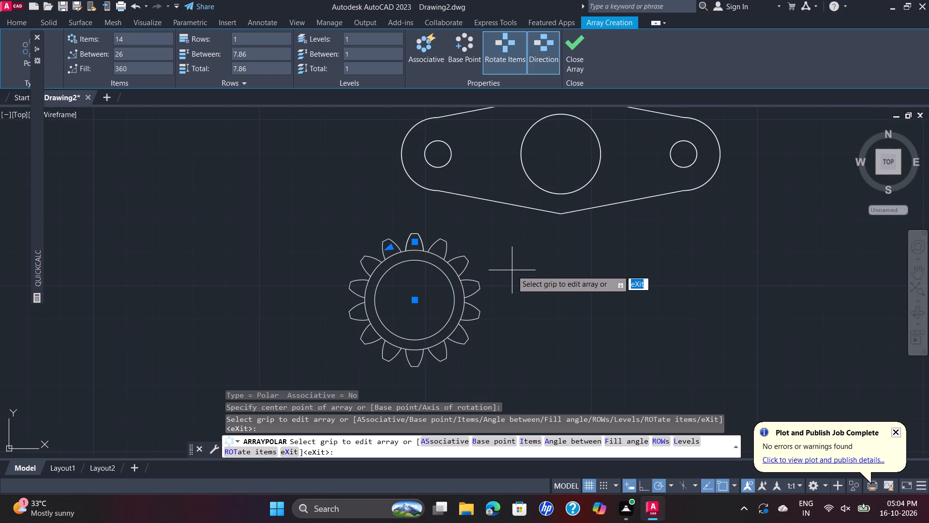
{"action": "key", "text": "Escape"}
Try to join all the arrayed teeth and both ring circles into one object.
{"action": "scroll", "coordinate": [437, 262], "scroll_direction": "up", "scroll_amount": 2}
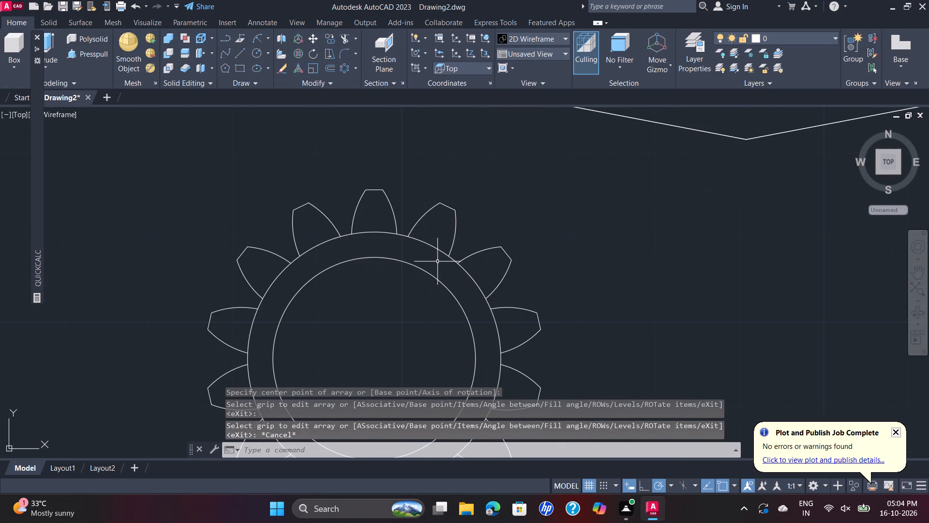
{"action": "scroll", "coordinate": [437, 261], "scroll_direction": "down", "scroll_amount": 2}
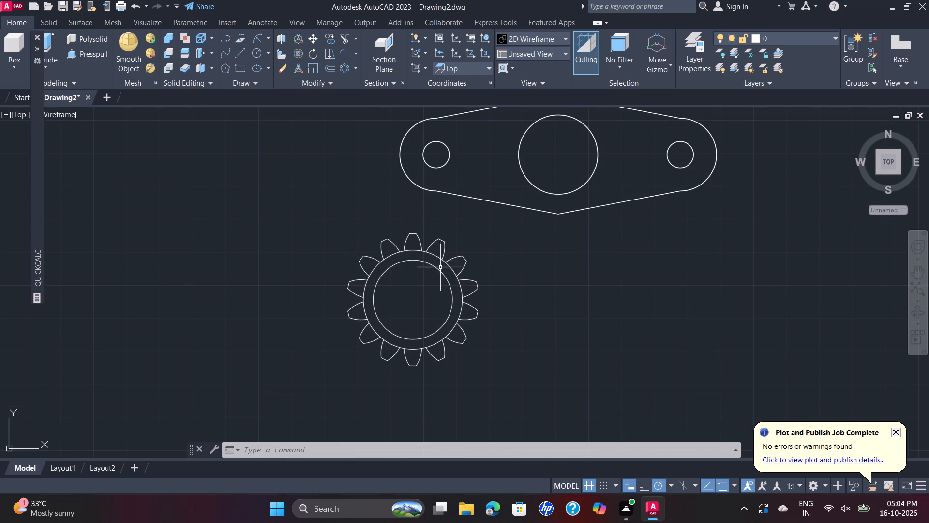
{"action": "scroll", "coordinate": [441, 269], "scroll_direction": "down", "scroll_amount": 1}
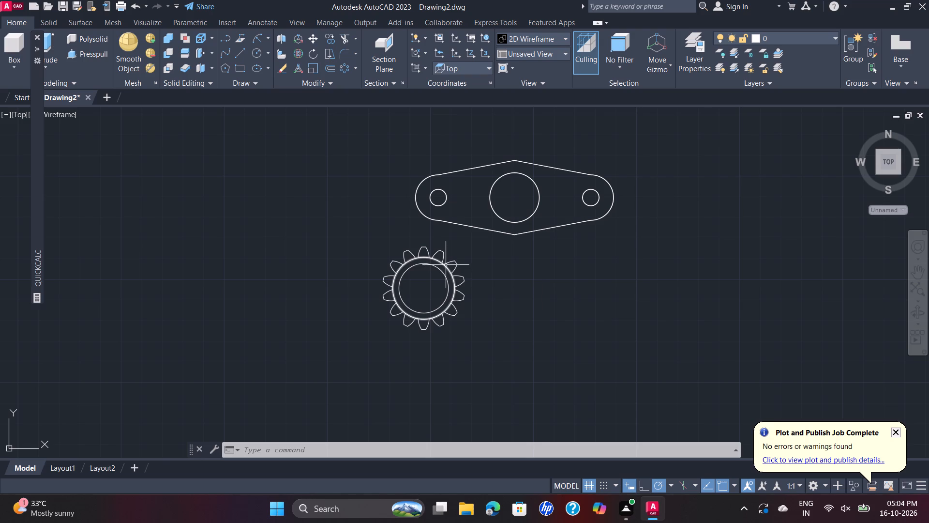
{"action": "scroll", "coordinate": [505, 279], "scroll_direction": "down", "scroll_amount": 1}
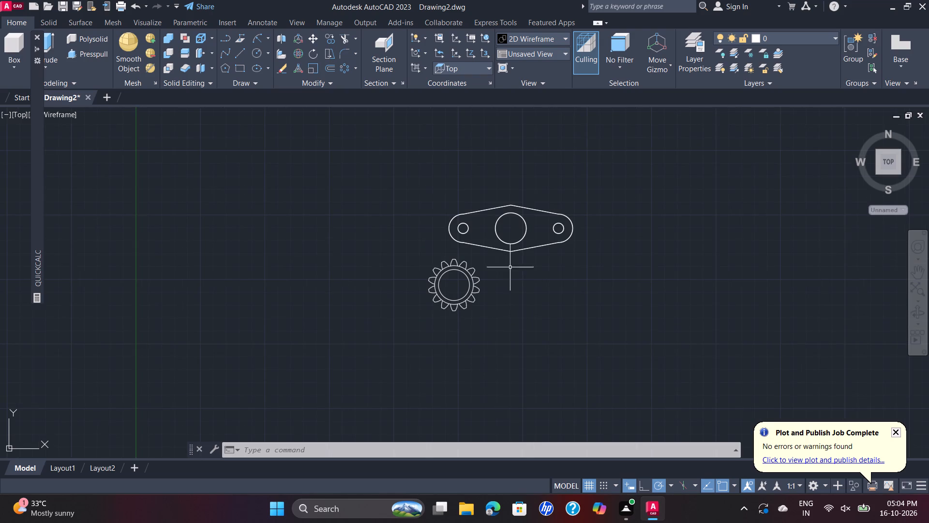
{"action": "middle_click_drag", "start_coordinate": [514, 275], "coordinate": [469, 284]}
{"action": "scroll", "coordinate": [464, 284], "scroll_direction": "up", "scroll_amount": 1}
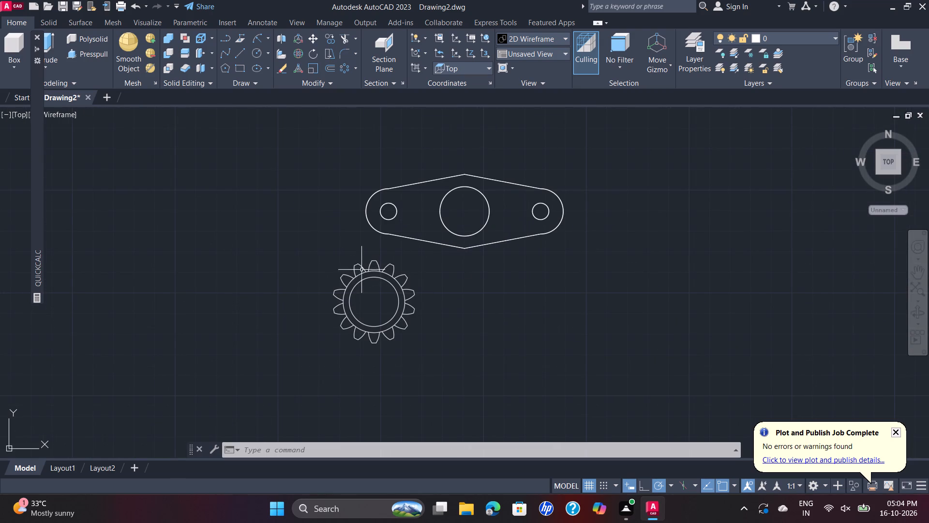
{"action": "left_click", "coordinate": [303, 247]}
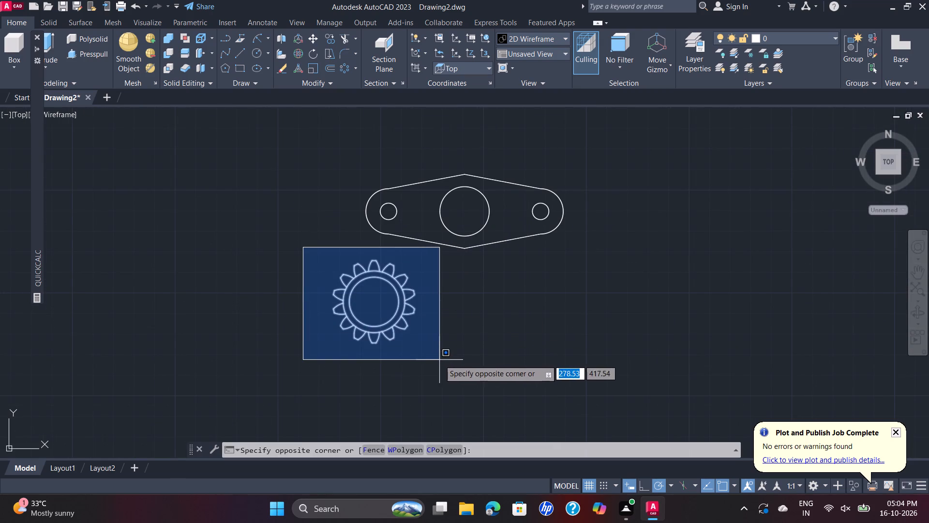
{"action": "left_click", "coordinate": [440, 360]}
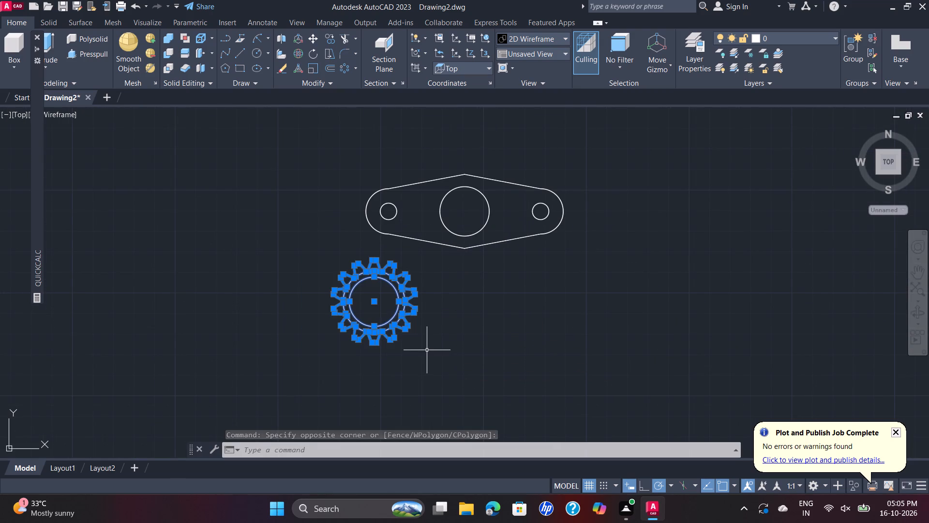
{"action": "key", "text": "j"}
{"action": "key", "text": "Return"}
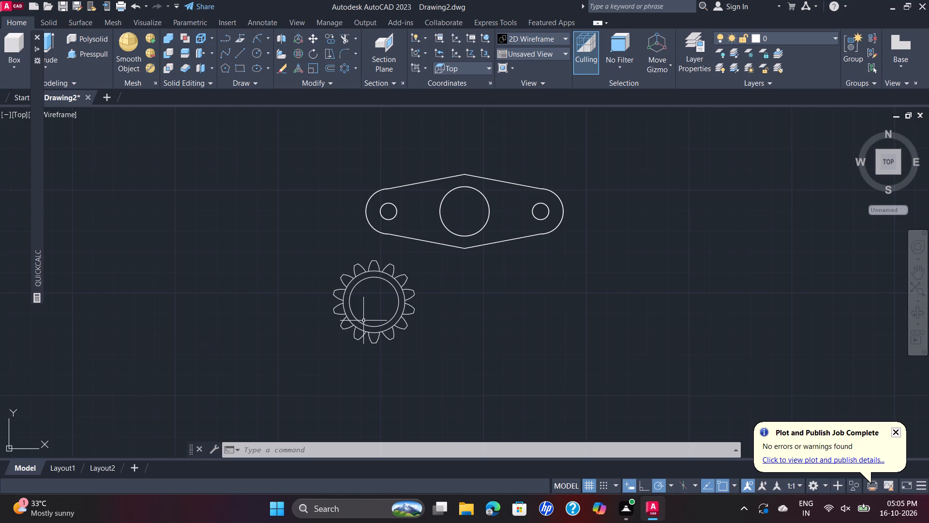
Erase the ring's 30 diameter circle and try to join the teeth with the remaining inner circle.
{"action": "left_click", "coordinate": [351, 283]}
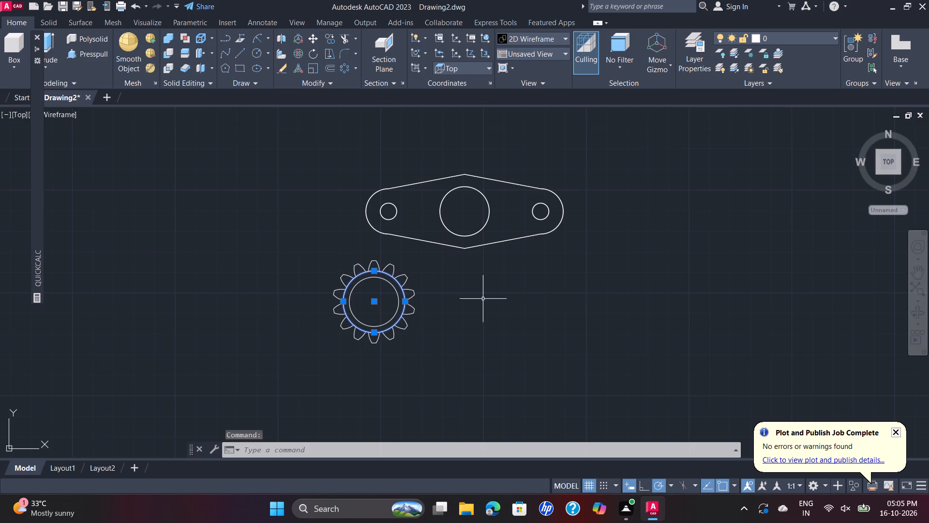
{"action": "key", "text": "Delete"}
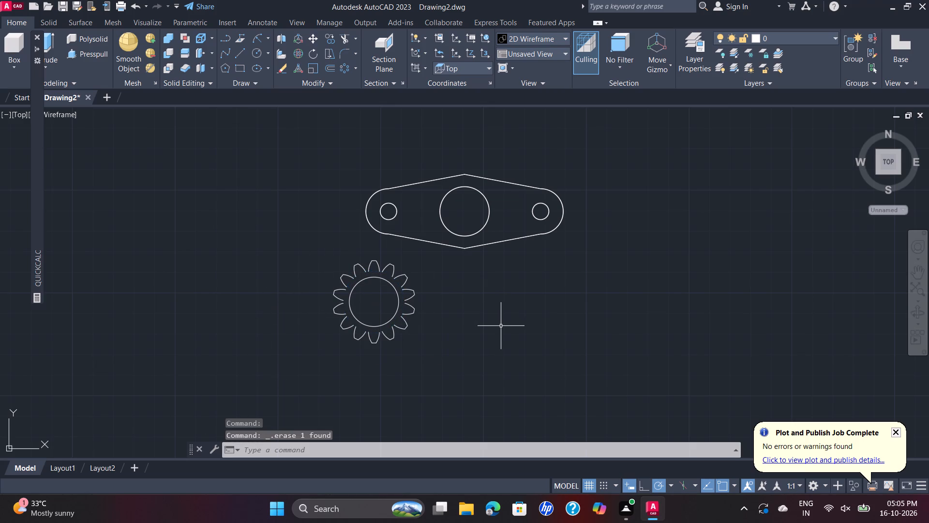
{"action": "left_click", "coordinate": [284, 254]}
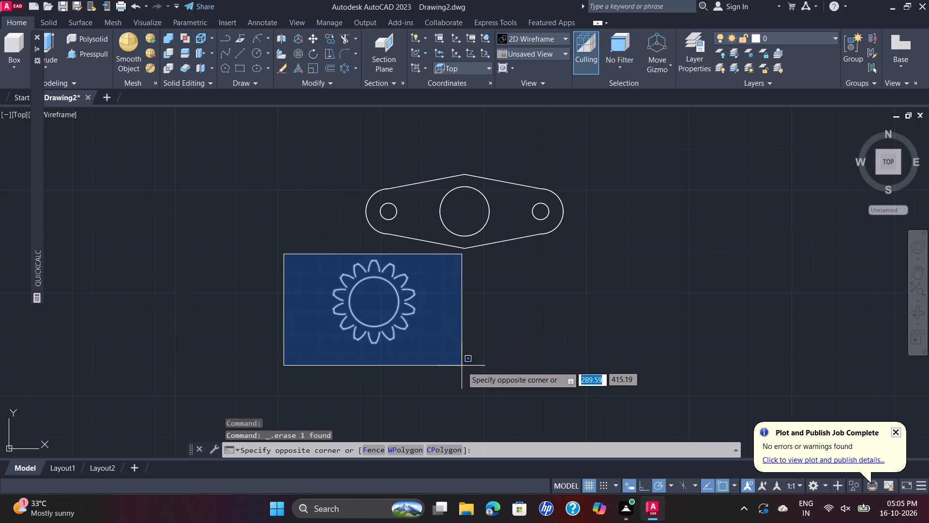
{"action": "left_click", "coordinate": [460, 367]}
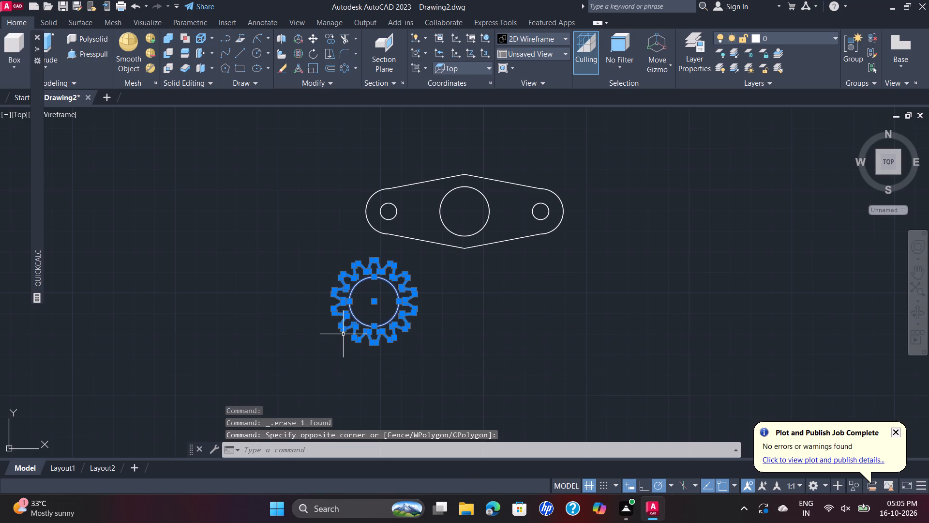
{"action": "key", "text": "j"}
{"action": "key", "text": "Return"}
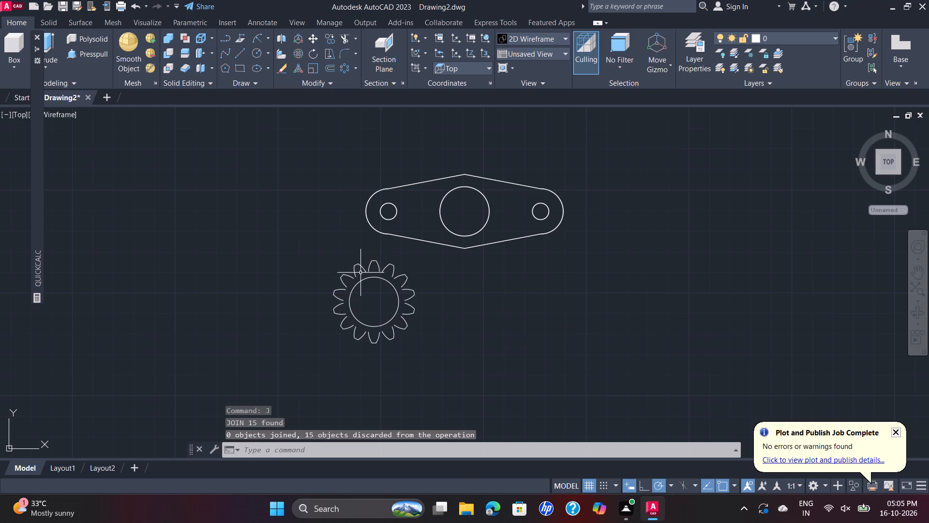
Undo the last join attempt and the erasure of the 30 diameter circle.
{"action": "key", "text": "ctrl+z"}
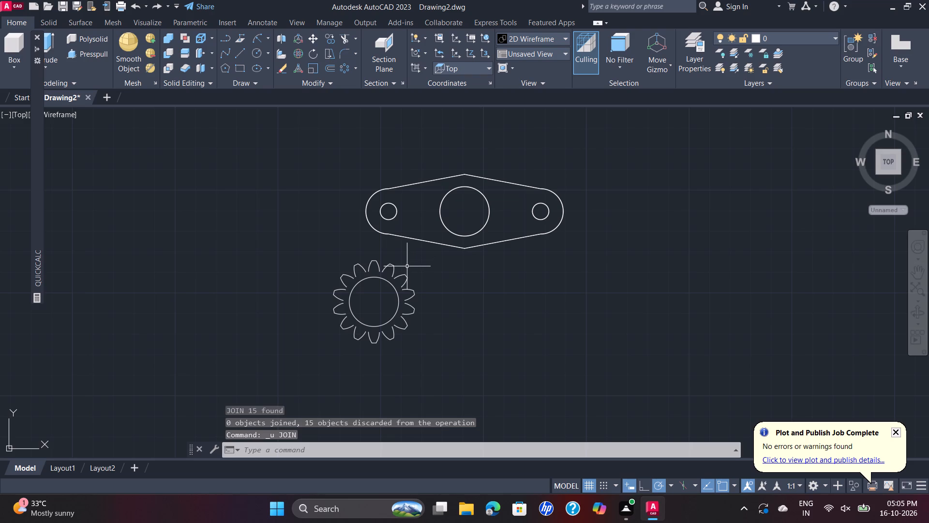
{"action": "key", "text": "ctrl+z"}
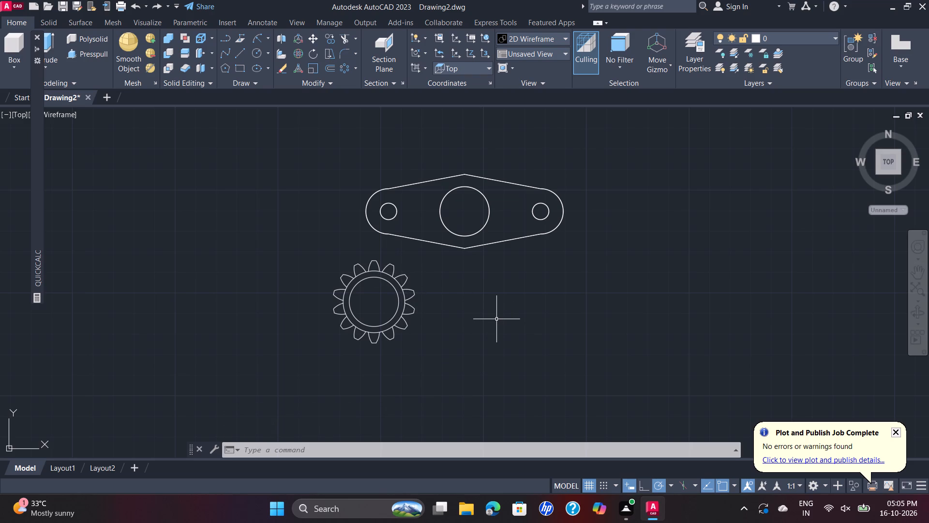
Copy the whole toothed ring, based on its centre, about 81 units horizontally to the right below the link plate.
{"action": "left_click", "coordinate": [388, 273]}
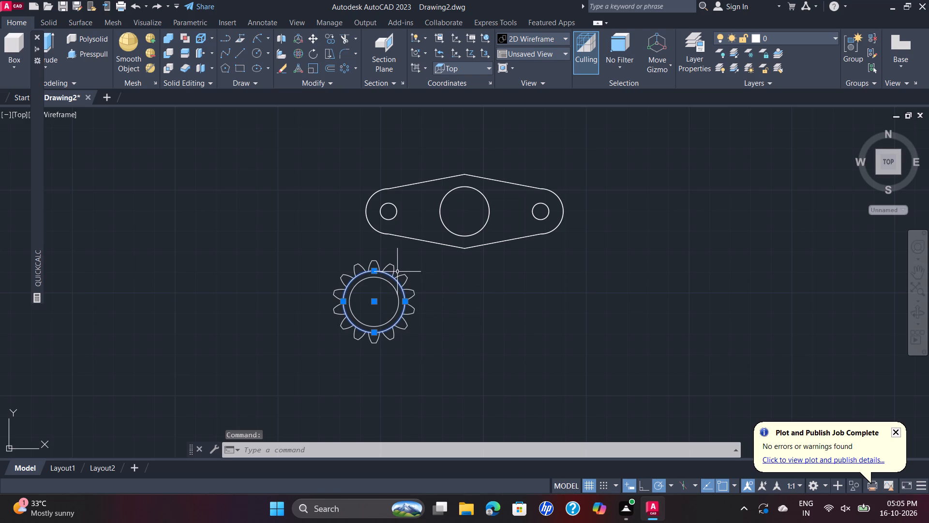
{"action": "left_click", "coordinate": [316, 270]}
{"action": "left_click", "coordinate": [307, 251]}
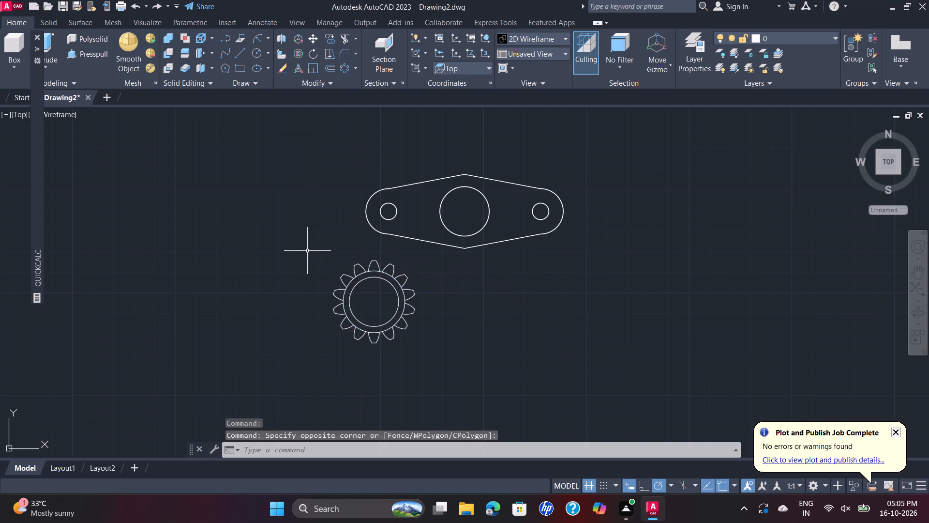
{"action": "left_click", "coordinate": [302, 247]}
{"action": "left_click", "coordinate": [454, 372]}
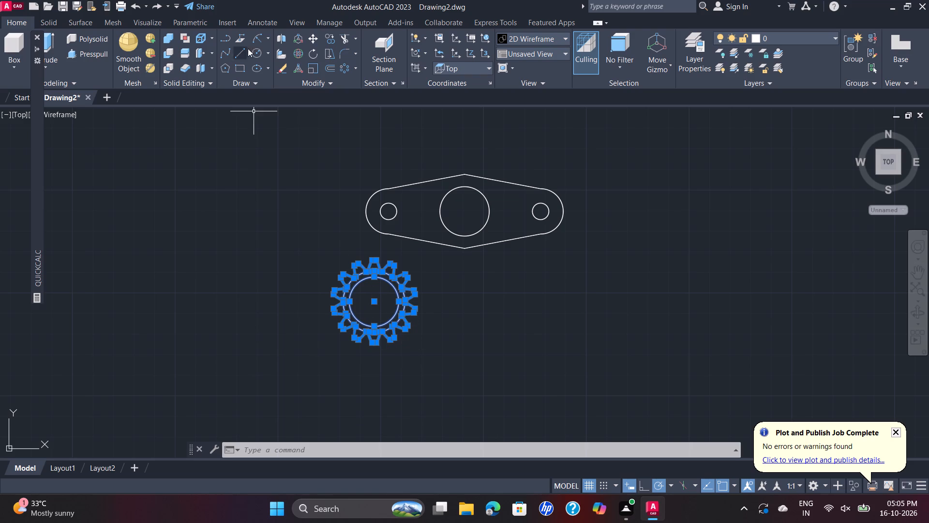
{"action": "left_click", "coordinate": [333, 37]}
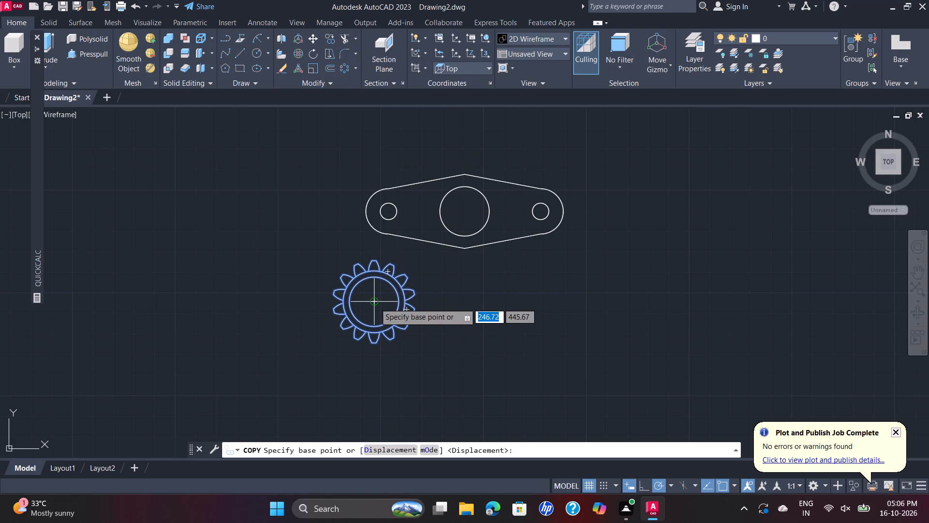
{"action": "left_click", "coordinate": [375, 303]}
{"action": "left_click", "coordinate": [540, 301]}
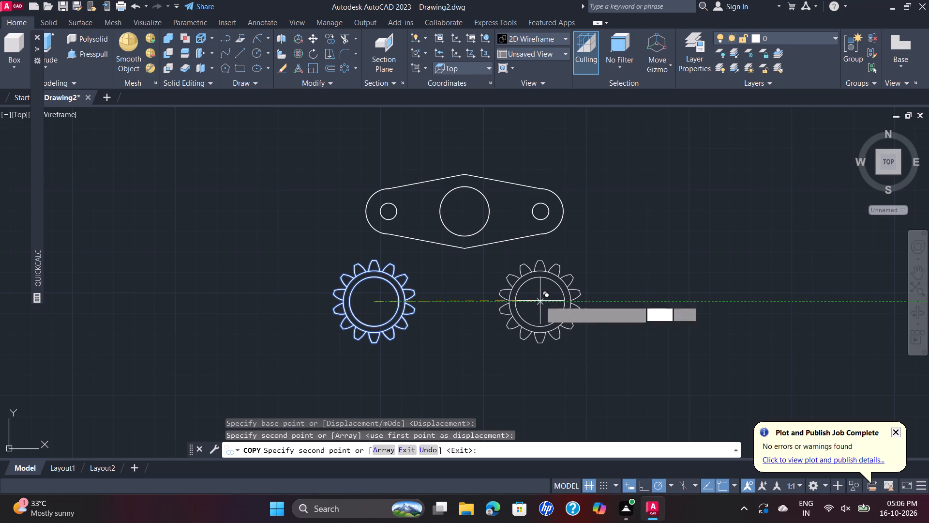
{"action": "key", "text": "Escape"}
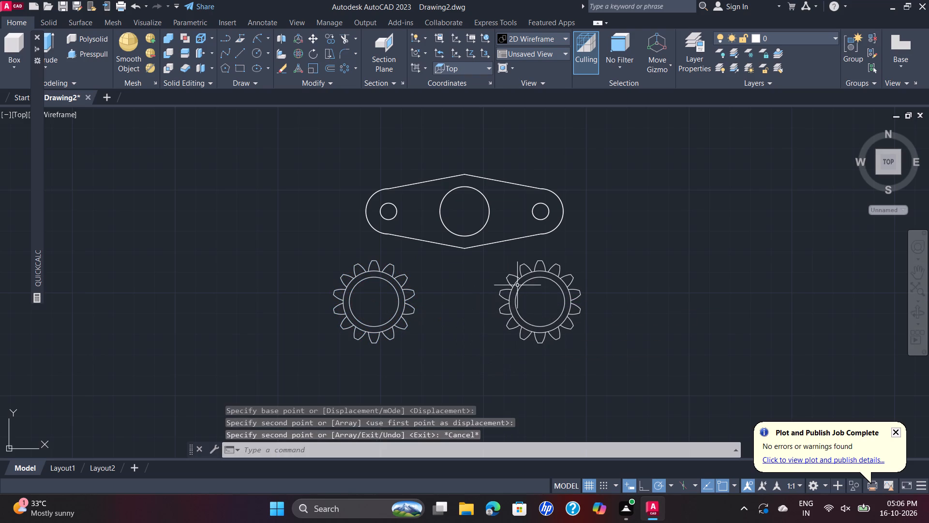
Erase the inner 24 diameter circle of the copied toothed ring.
{"action": "left_click", "coordinate": [521, 285]}
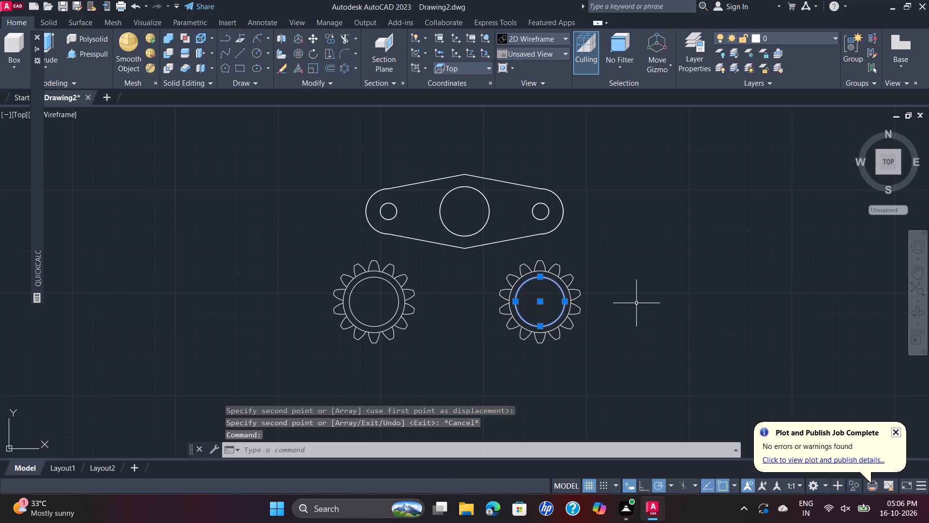
{"action": "key", "text": "Delete"}
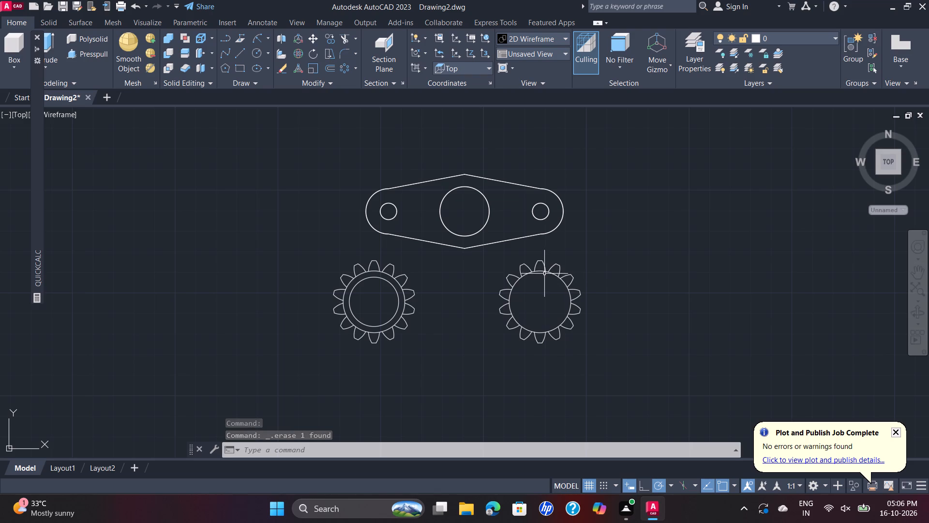
Draw an 8 diameter circle at the centre of the copied toothed ring.
{"action": "scroll", "coordinate": [543, 272], "scroll_direction": "up", "scroll_amount": 2}
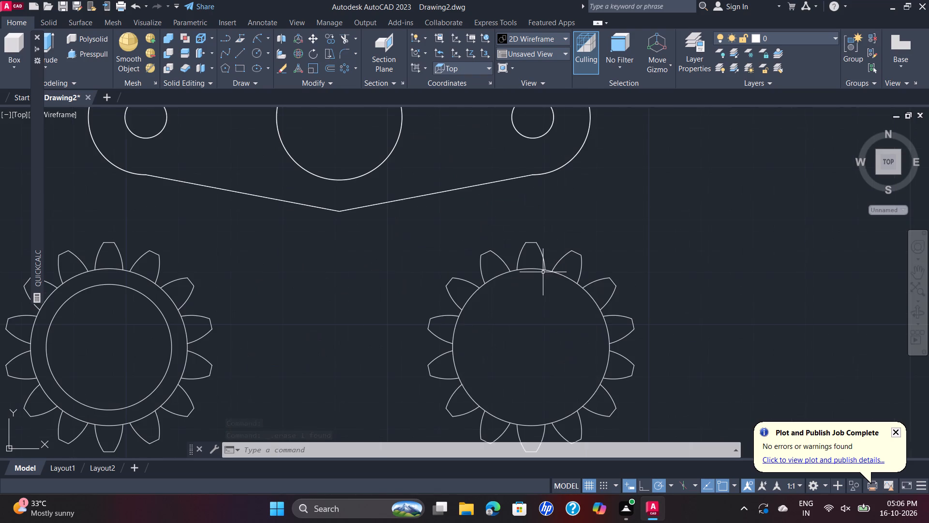
{"action": "scroll", "coordinate": [539, 266], "scroll_direction": "up", "scroll_amount": 1}
{"action": "scroll", "coordinate": [537, 266], "scroll_direction": "down", "scroll_amount": 2}
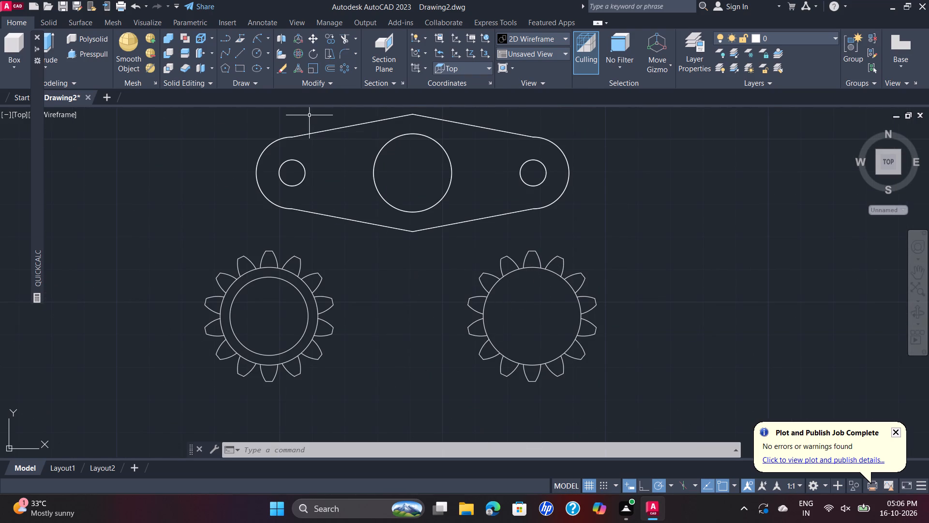
{"action": "left_click", "coordinate": [257, 55]}
{"action": "left_click", "coordinate": [531, 314]}
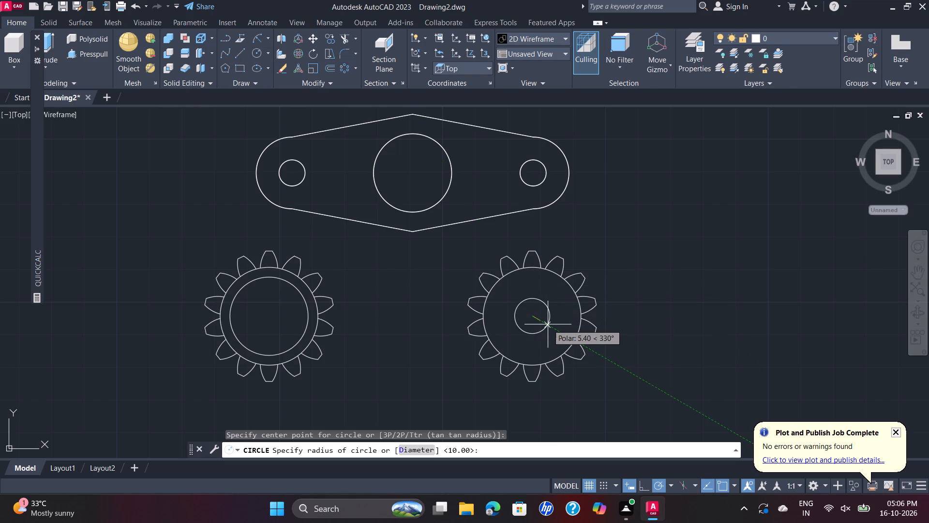
{"action": "key", "text": "d"}
{"action": "key", "text": "Return"}
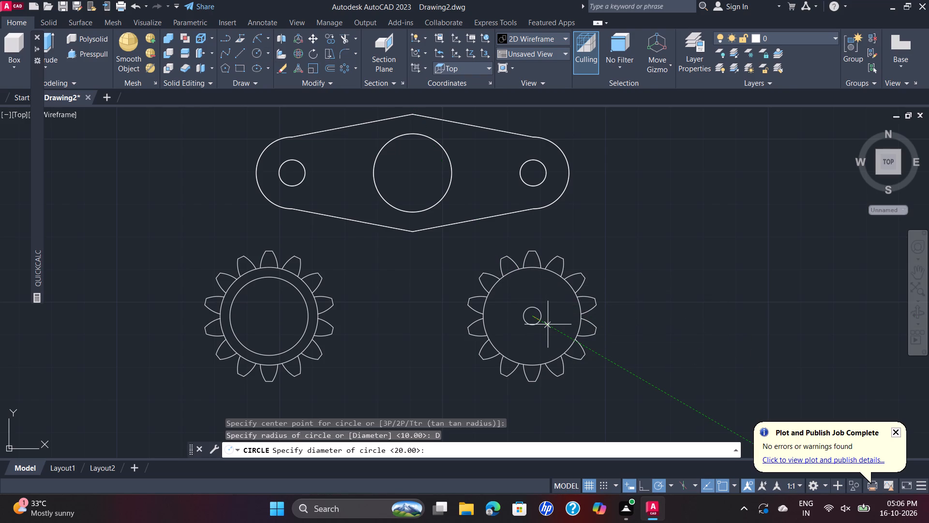
{"action": "key", "text": "8"}
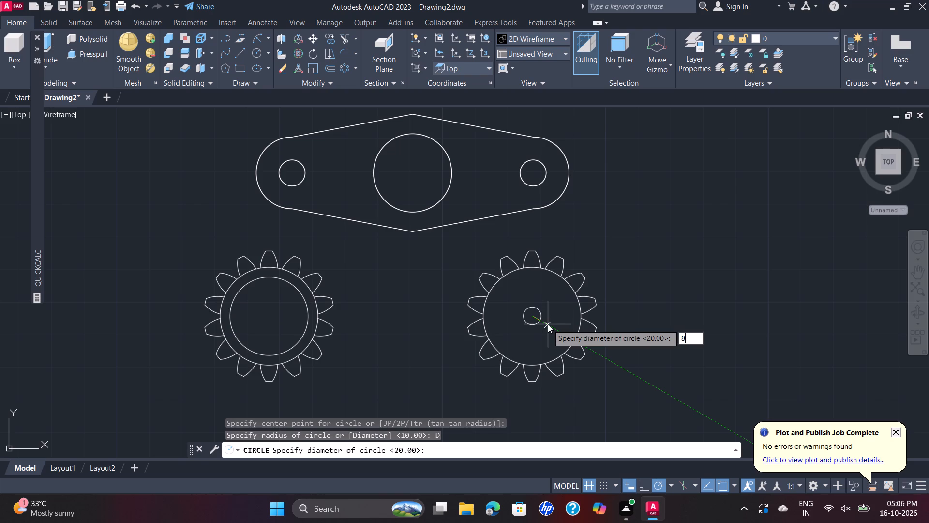
{"action": "key", "text": "Return"}
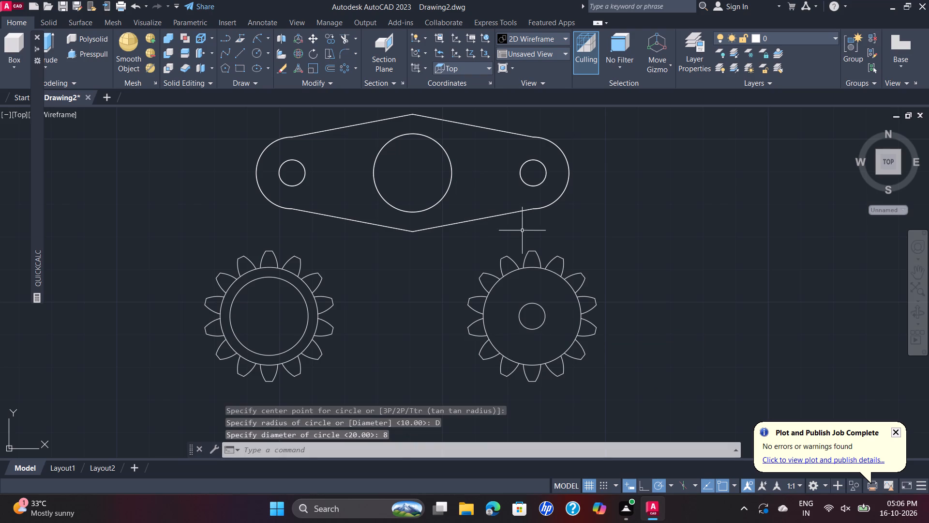
Trim the root circle's arcs beneath the teeth along the top and right side of the copied gear.
{"action": "left_click", "coordinate": [344, 41]}
{"action": "scroll", "coordinate": [510, 270], "scroll_direction": "up", "scroll_amount": 2}
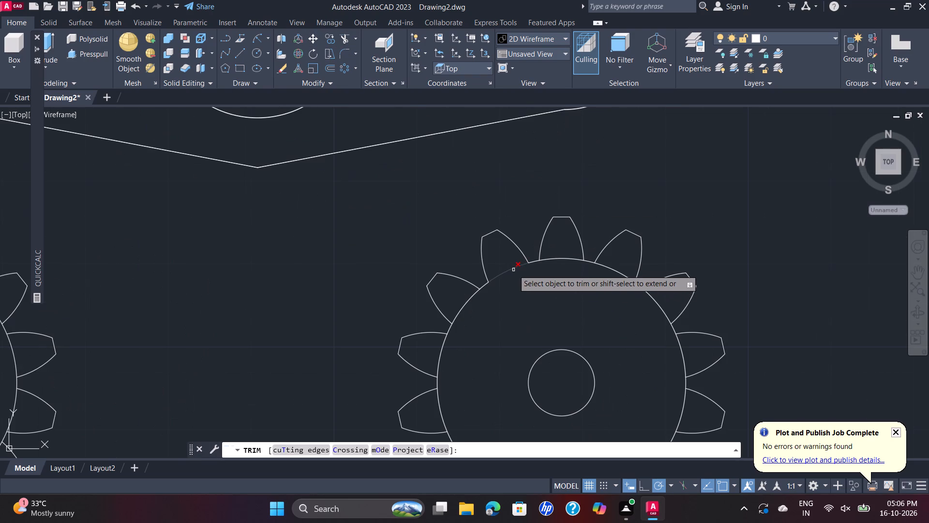
{"action": "left_click", "coordinate": [513, 270]}
{"action": "left_click", "coordinate": [565, 257]}
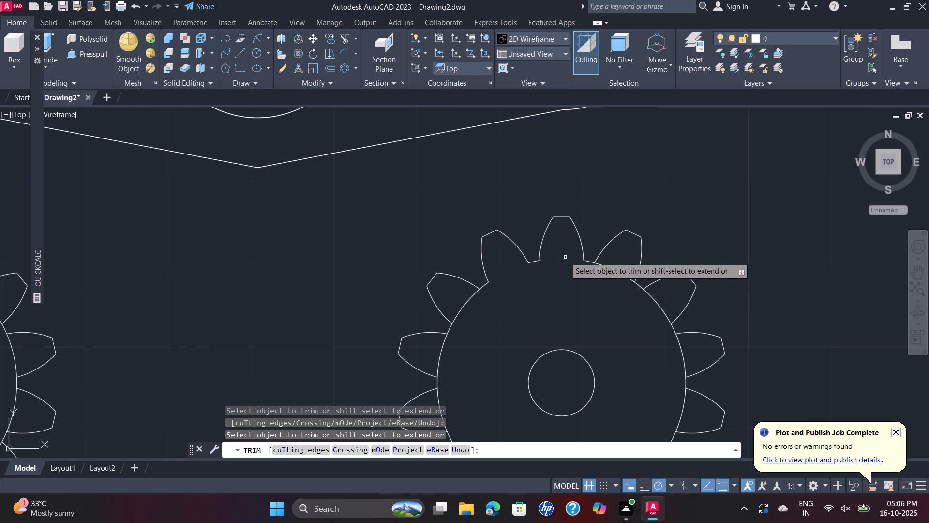
{"action": "left_click", "coordinate": [583, 309]}
{"action": "left_click", "coordinate": [629, 268]}
{"action": "left_click", "coordinate": [614, 311]}
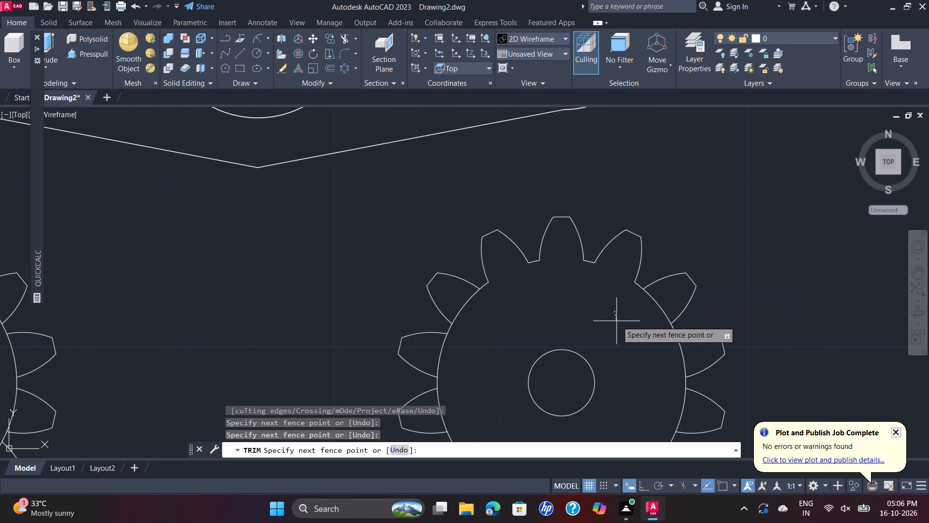
{"action": "left_click", "coordinate": [672, 301]}
{"action": "left_click", "coordinate": [655, 369]}
{"action": "left_click", "coordinate": [705, 350]}
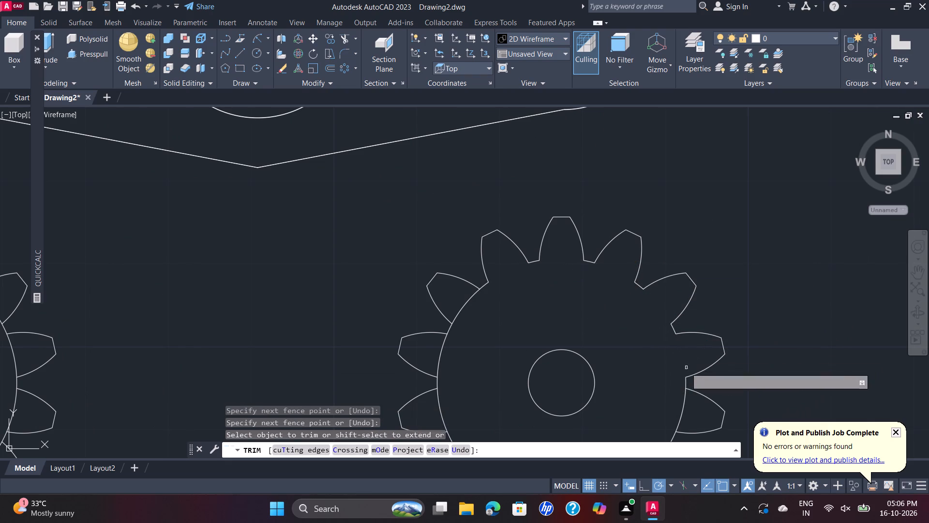
{"action": "left_click", "coordinate": [679, 416]}
Trim the root circle's arcs beneath the remaining lower and left-side teeth of the copied gear.
{"action": "scroll", "coordinate": [666, 404], "scroll_direction": "down", "scroll_amount": 2}
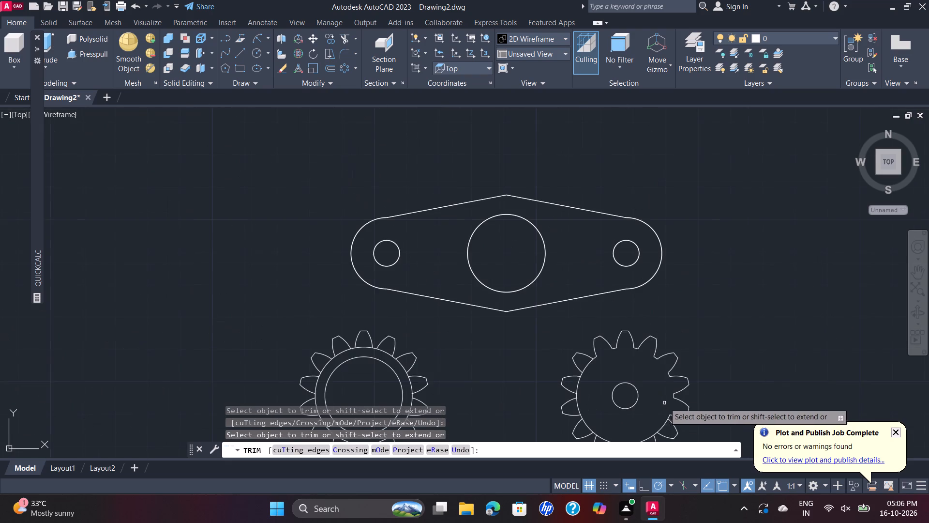
{"action": "middle_click_drag", "start_coordinate": [656, 401], "coordinate": [647, 340]}
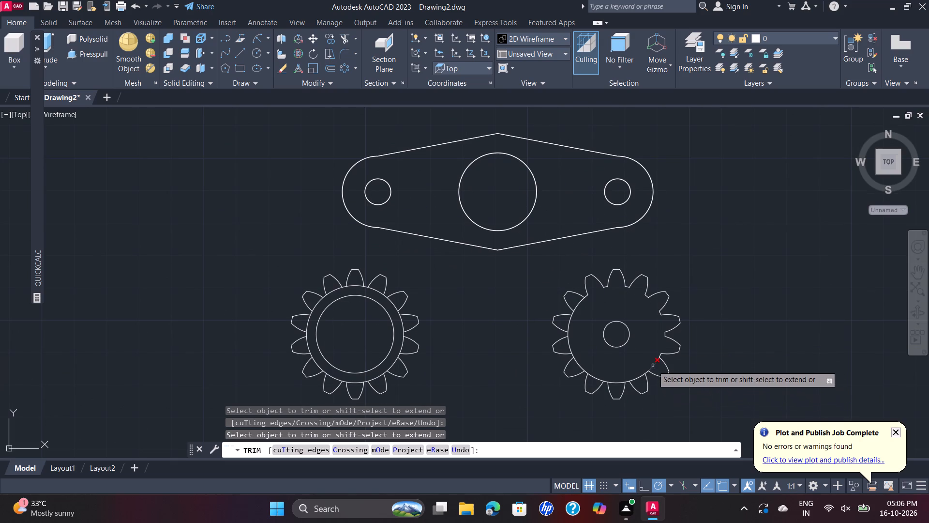
{"action": "left_click", "coordinate": [652, 366]}
{"action": "left_click", "coordinate": [635, 380]}
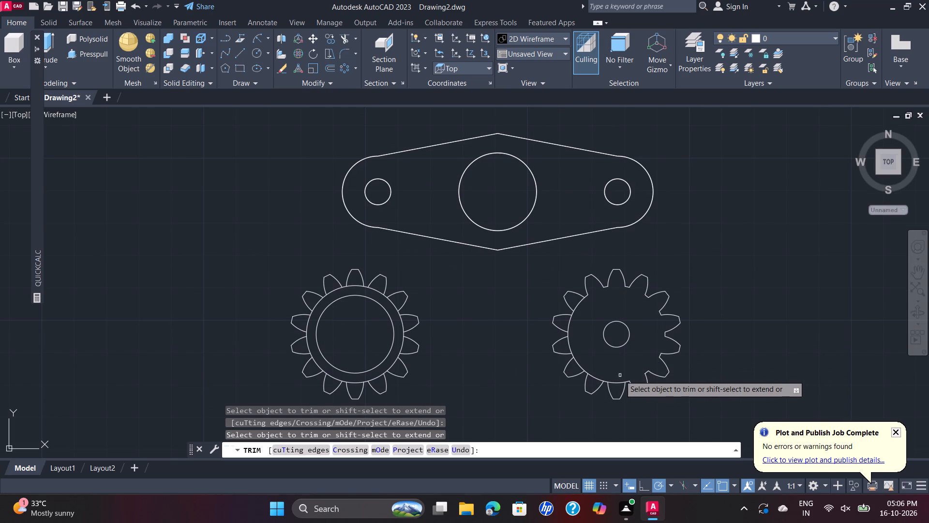
{"action": "left_click", "coordinate": [615, 384]}
{"action": "left_click", "coordinate": [593, 378]}
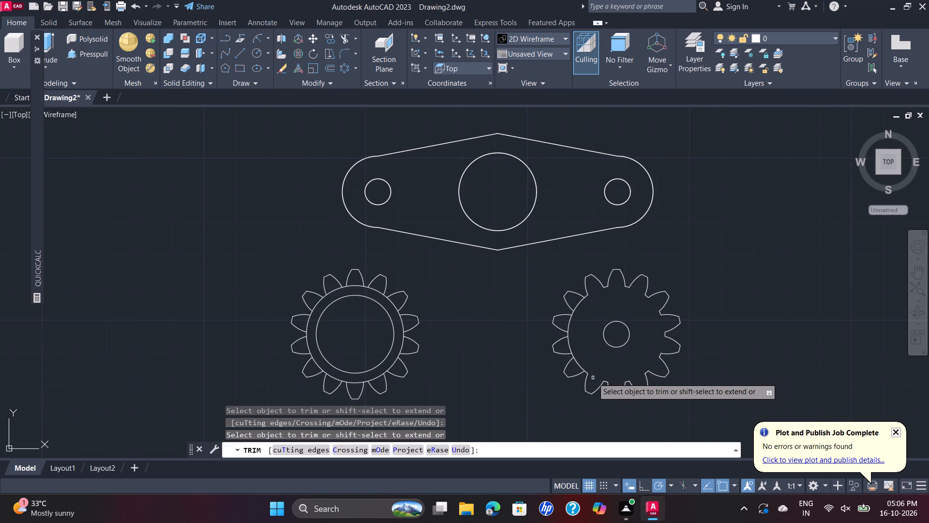
{"action": "left_click", "coordinate": [579, 366]}
{"action": "left_click", "coordinate": [568, 343]}
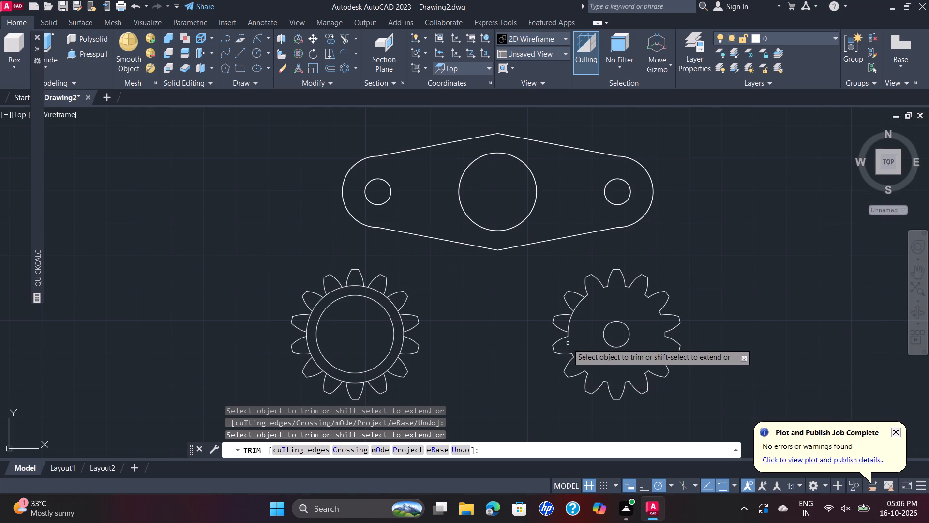
{"action": "left_click", "coordinate": [569, 323]}
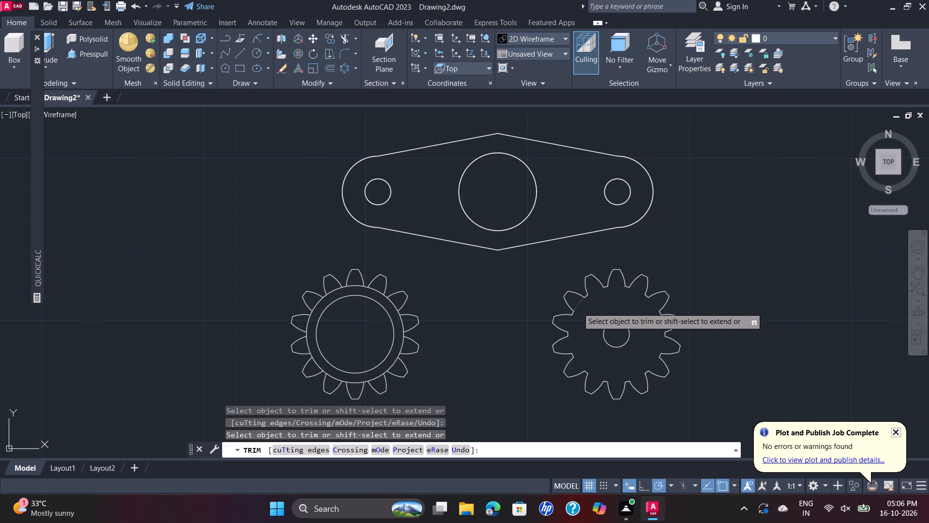
{"action": "left_click", "coordinate": [578, 308]}
{"action": "scroll", "coordinate": [629, 306], "scroll_direction": "down", "scroll_amount": 1}
{"action": "middle_click_drag", "start_coordinate": [628, 310], "coordinate": [626, 320]}
{"action": "scroll", "coordinate": [624, 319], "scroll_direction": "up", "scroll_amount": 1}
{"action": "key", "text": "Escape"}
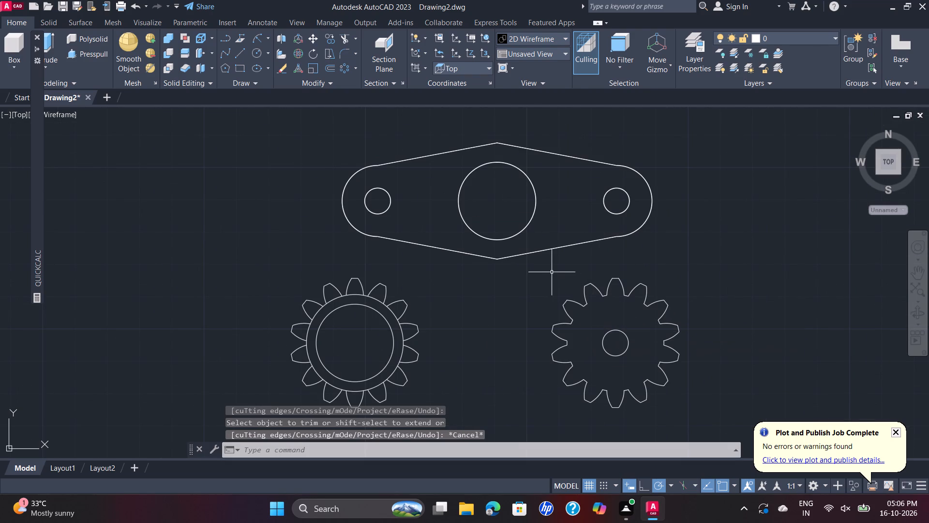
Join the copied gear's tooth and root segments into a single closed outline.
{"action": "left_click", "coordinate": [544, 274]}
{"action": "left_click", "coordinate": [707, 417]}
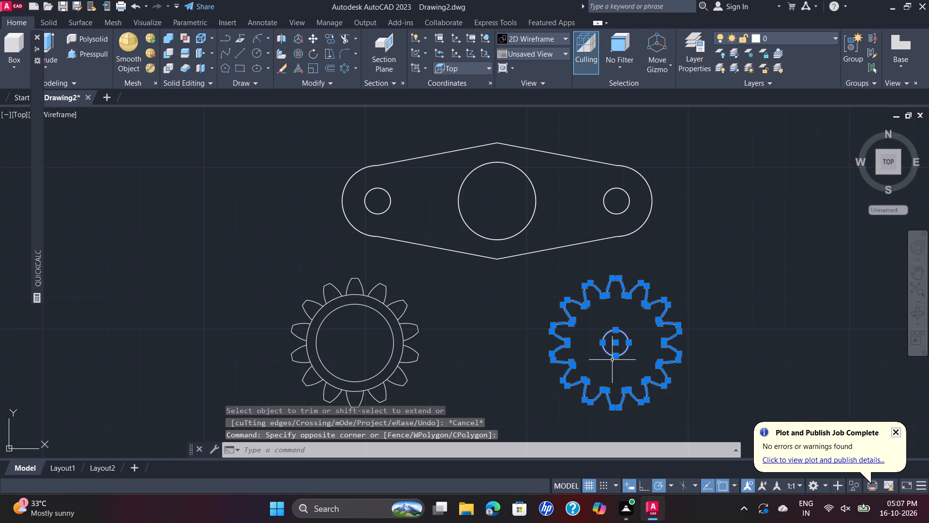
{"action": "key", "text": "j"}
{"action": "key", "text": "Return"}
Switch the drawing to the SE Isometric view.
{"action": "scroll", "coordinate": [612, 360], "scroll_direction": "up", "scroll_amount": 1}
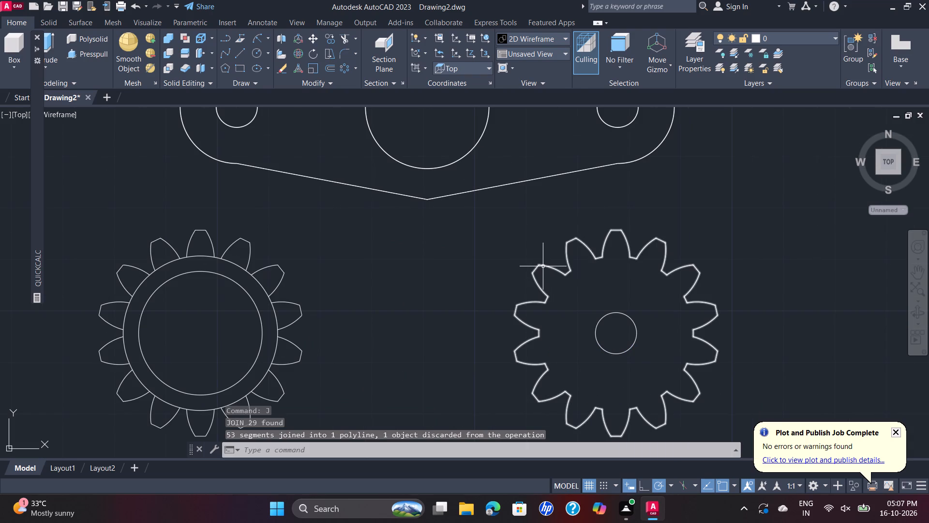
{"action": "scroll", "coordinate": [543, 266], "scroll_direction": "down", "scroll_amount": 2}
{"action": "scroll", "coordinate": [425, 311], "scroll_direction": "up", "scroll_amount": 2}
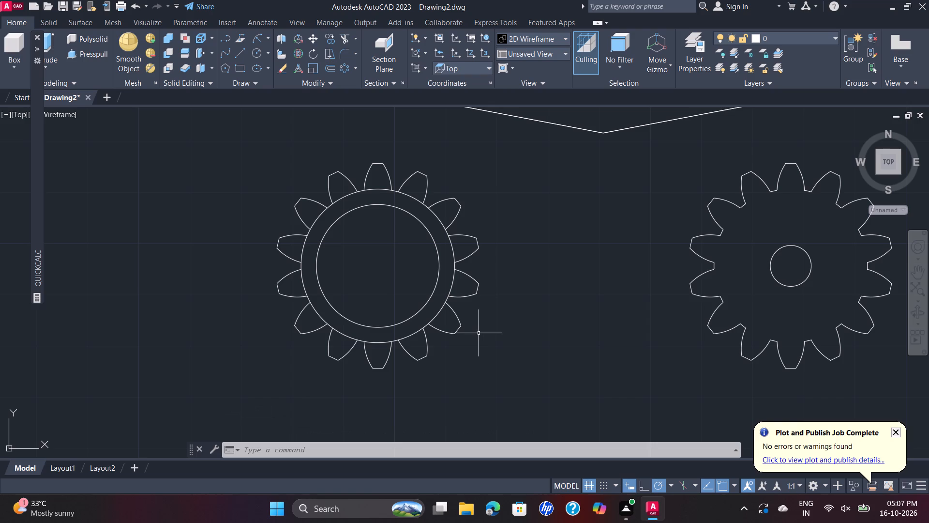
{"action": "scroll", "coordinate": [488, 317], "scroll_direction": "down", "scroll_amount": 2}
{"action": "middle_click_drag", "start_coordinate": [509, 313], "coordinate": [509, 312]}
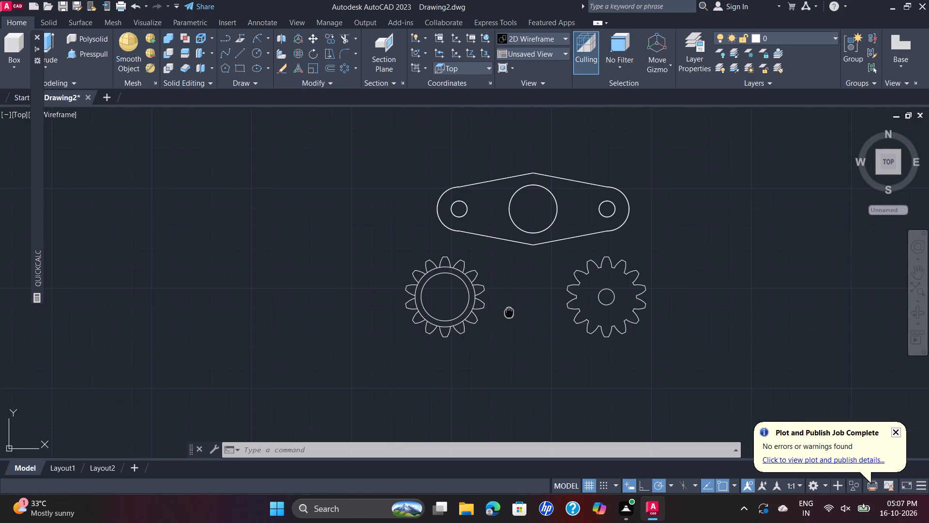
{"action": "middle_click_drag", "start_coordinate": [509, 312], "coordinate": [500, 320]}
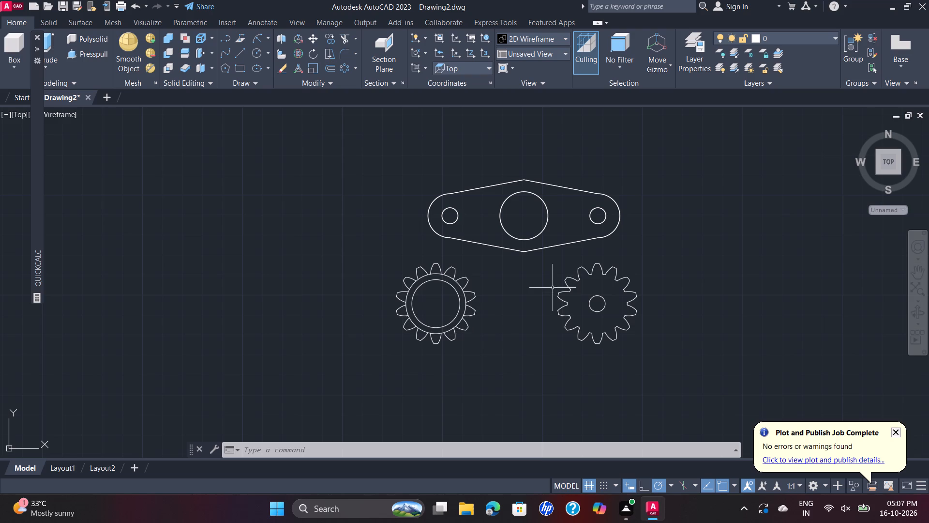
{"action": "left_click", "coordinate": [15, 119]}
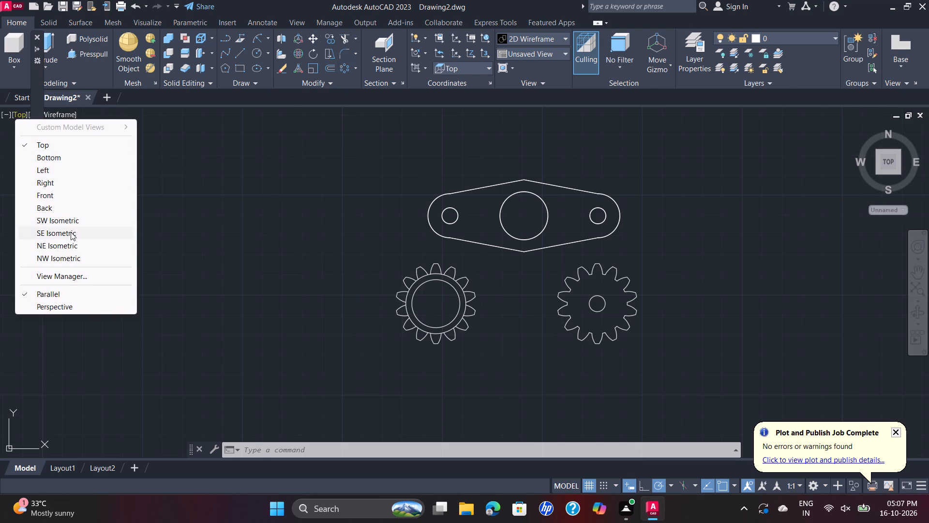
{"action": "left_click", "coordinate": [72, 231]}
{"action": "scroll", "coordinate": [251, 229], "scroll_direction": "down", "scroll_amount": 1}
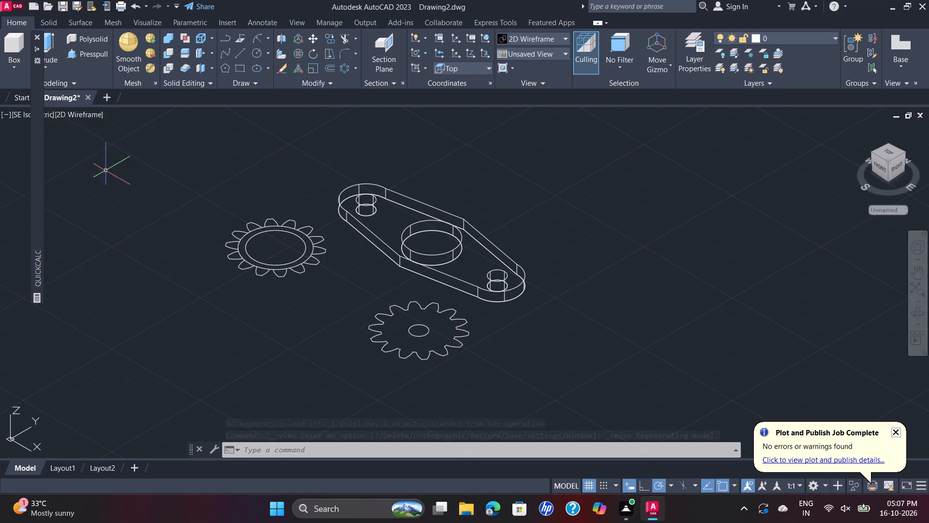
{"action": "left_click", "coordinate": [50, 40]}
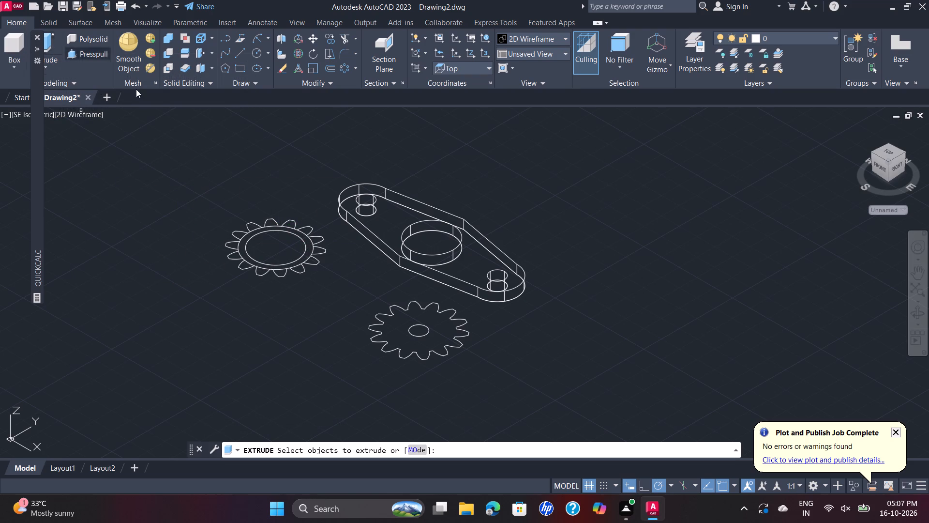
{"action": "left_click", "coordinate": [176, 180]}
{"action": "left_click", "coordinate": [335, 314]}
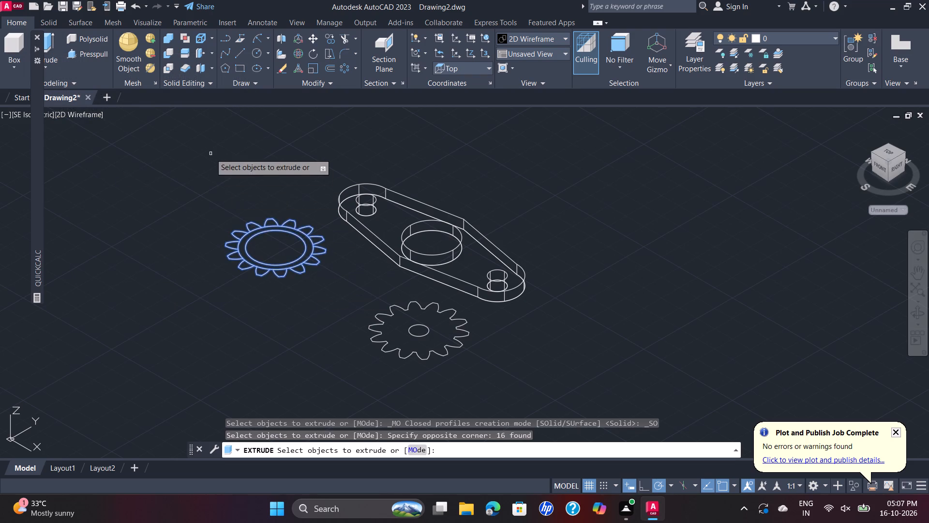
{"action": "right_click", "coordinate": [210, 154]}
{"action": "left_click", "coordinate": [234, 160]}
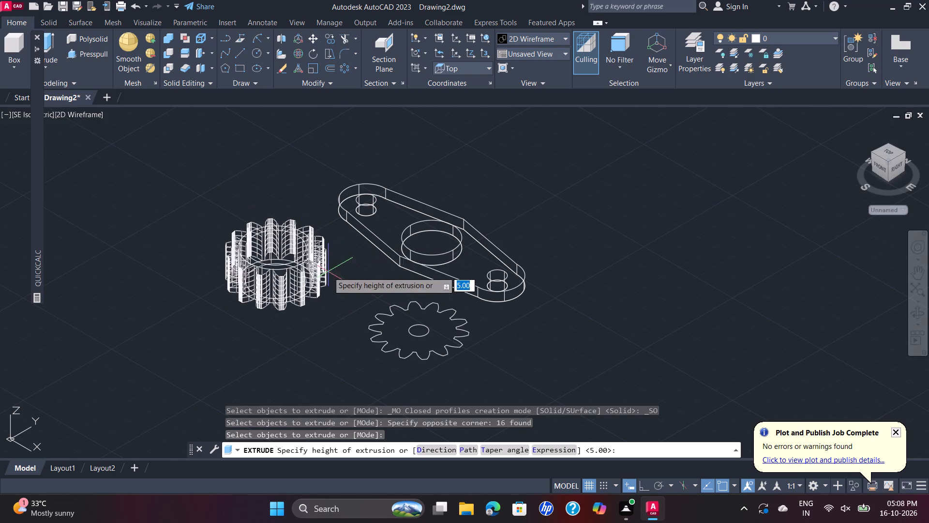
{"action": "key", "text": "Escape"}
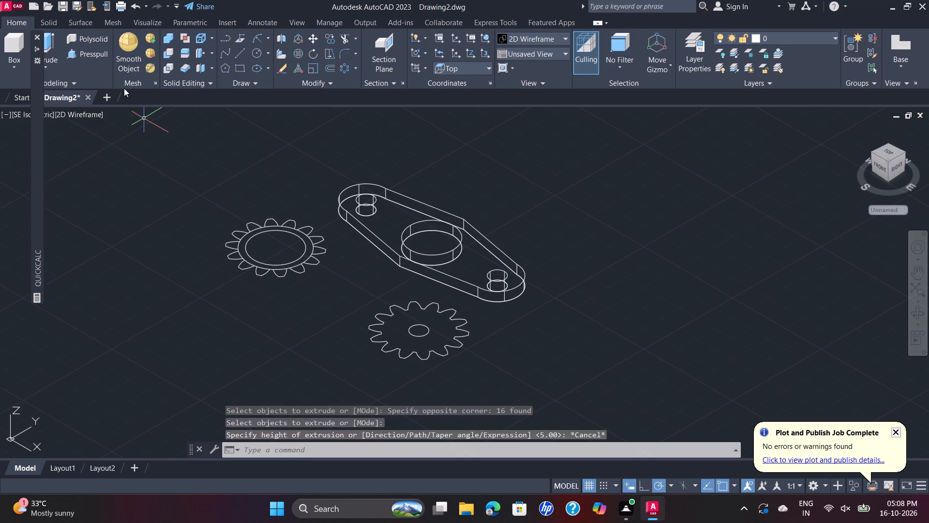
Presspull the copied gear's area between the toothed outline and the bore to a height of 8.
{"action": "left_click", "coordinate": [84, 58]}
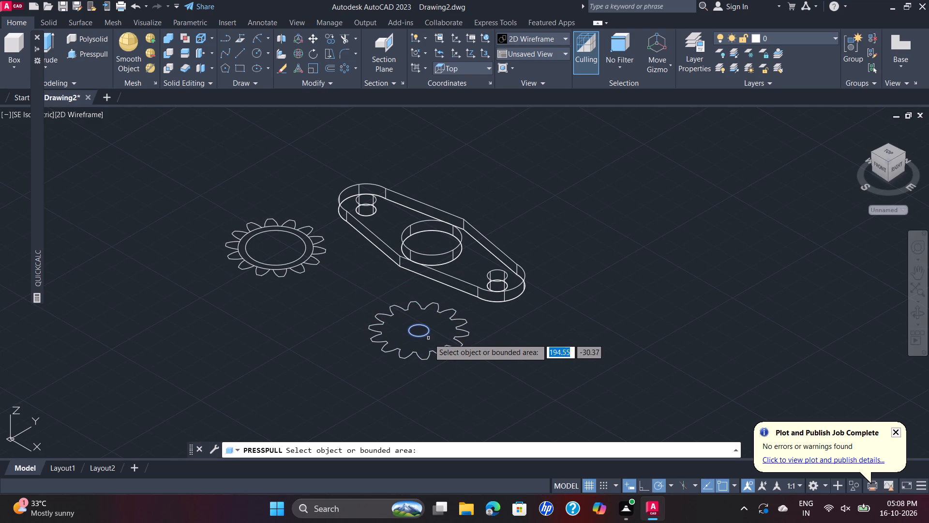
{"action": "left_click", "coordinate": [439, 346]}
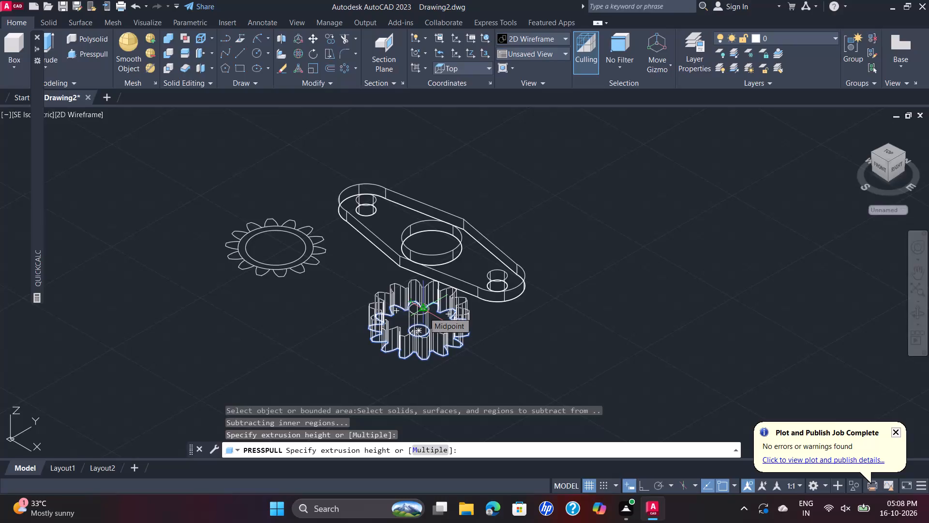
{"action": "key", "text": "8"}
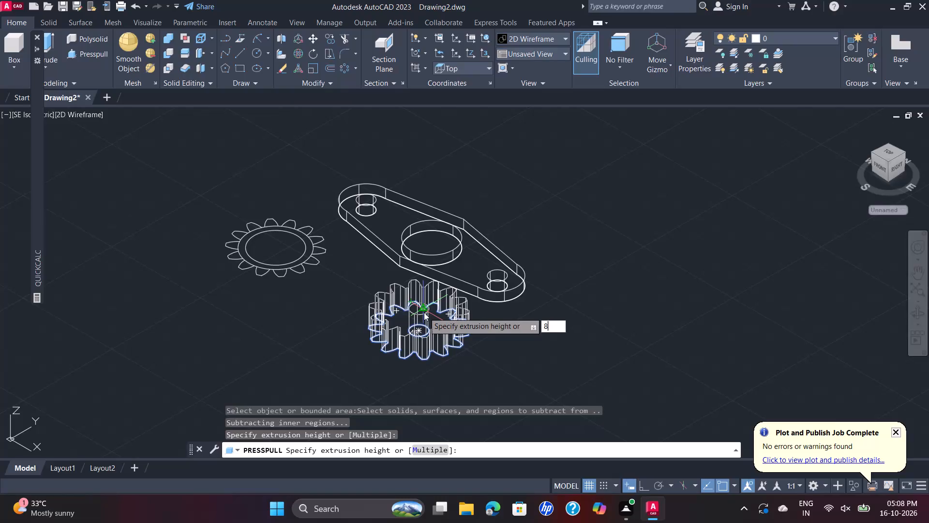
{"action": "key", "text": "Return"}
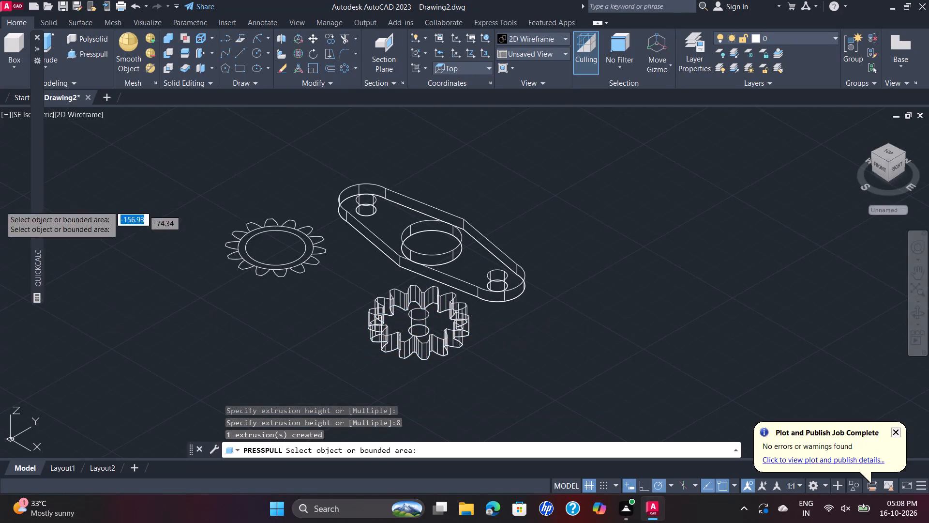
{"action": "left_click", "coordinate": [285, 272]}
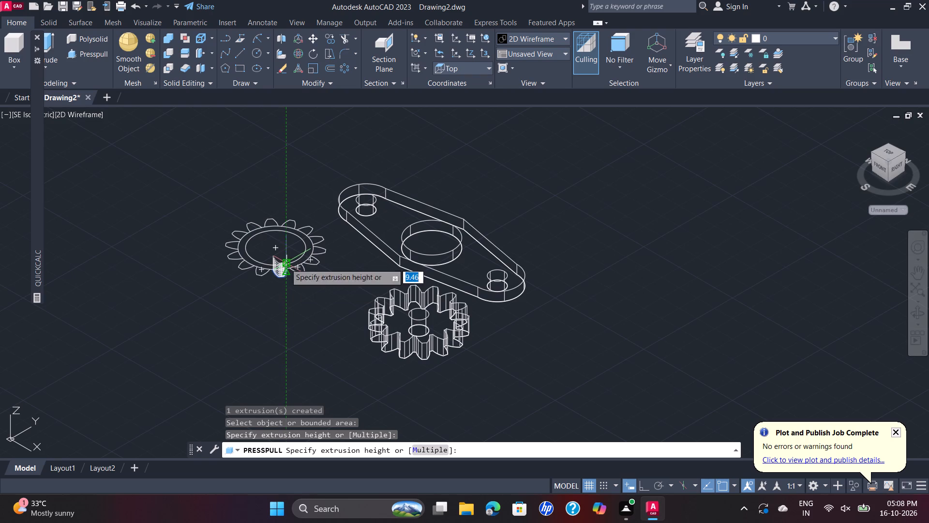
{"action": "key", "text": "Escape"}
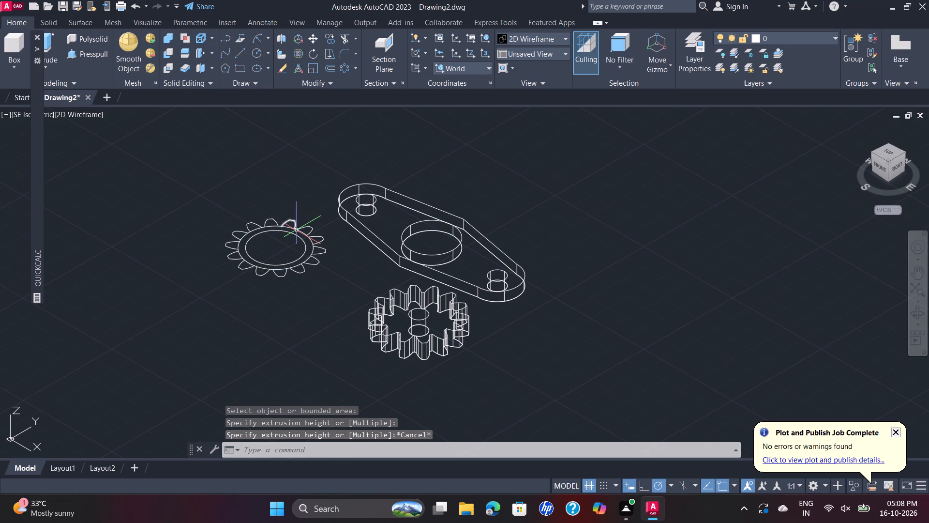
Trim the outer root circle's arcs beneath the five upper teeth of the flat toothed ring.
{"action": "scroll", "coordinate": [288, 229], "scroll_direction": "up", "scroll_amount": 1}
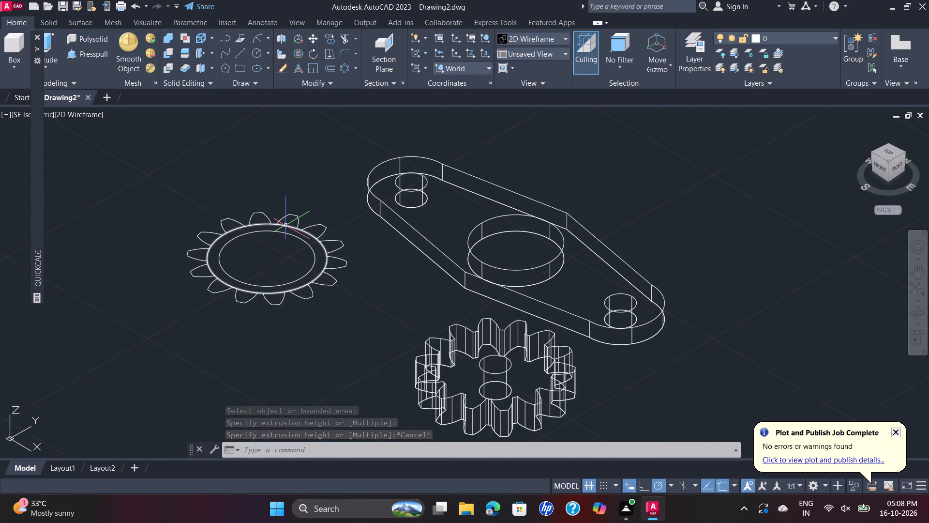
{"action": "left_click", "coordinate": [286, 225]}
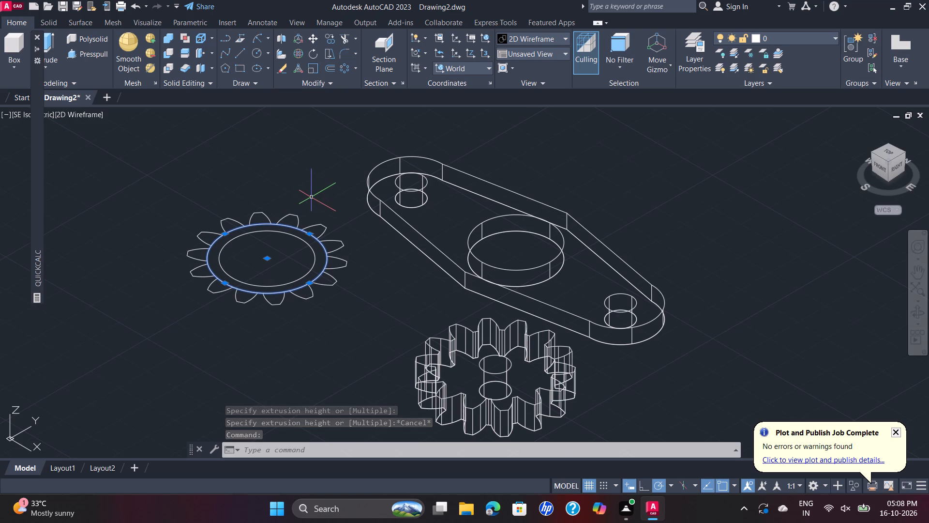
{"action": "key", "text": "Escape"}
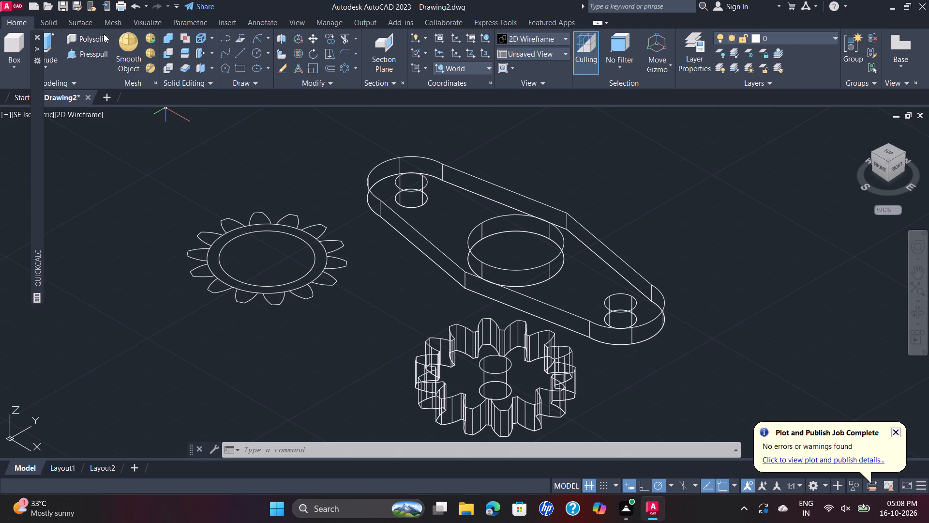
{"action": "left_click", "coordinate": [344, 36]}
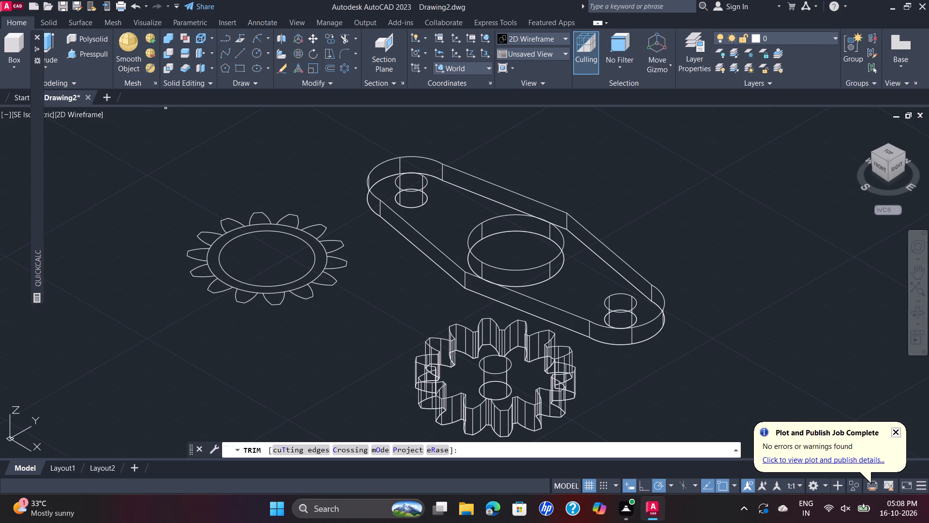
{"action": "scroll", "coordinate": [238, 216], "scroll_direction": "up", "scroll_amount": 2}
{"action": "left_click", "coordinate": [236, 245]}
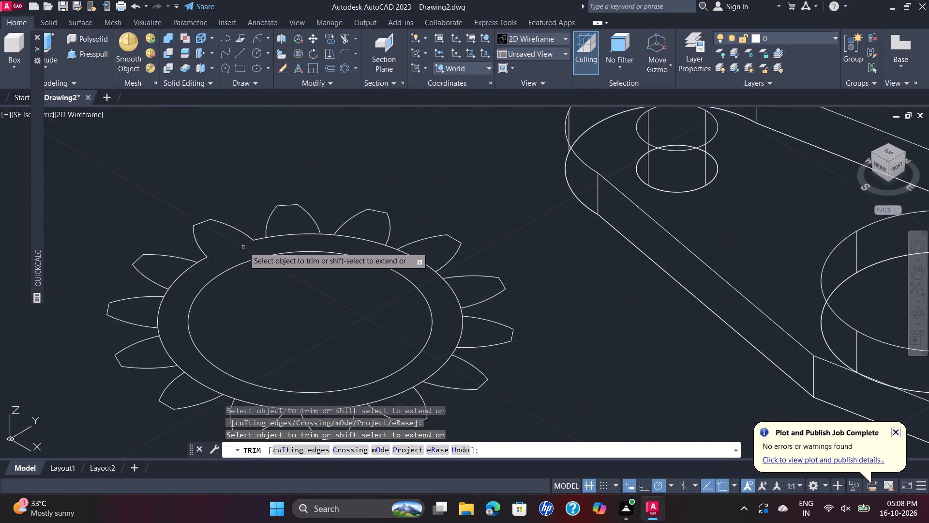
{"action": "left_click", "coordinate": [301, 235]}
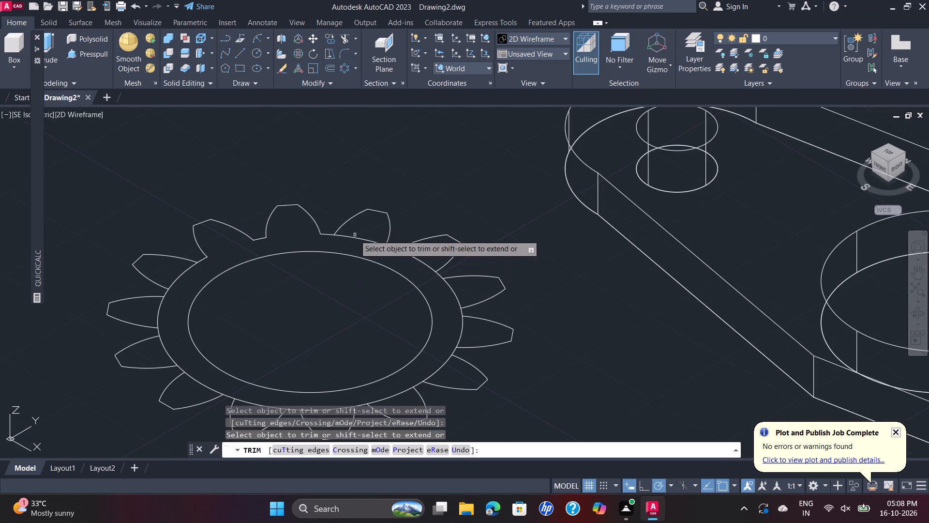
{"action": "left_click", "coordinate": [360, 240]}
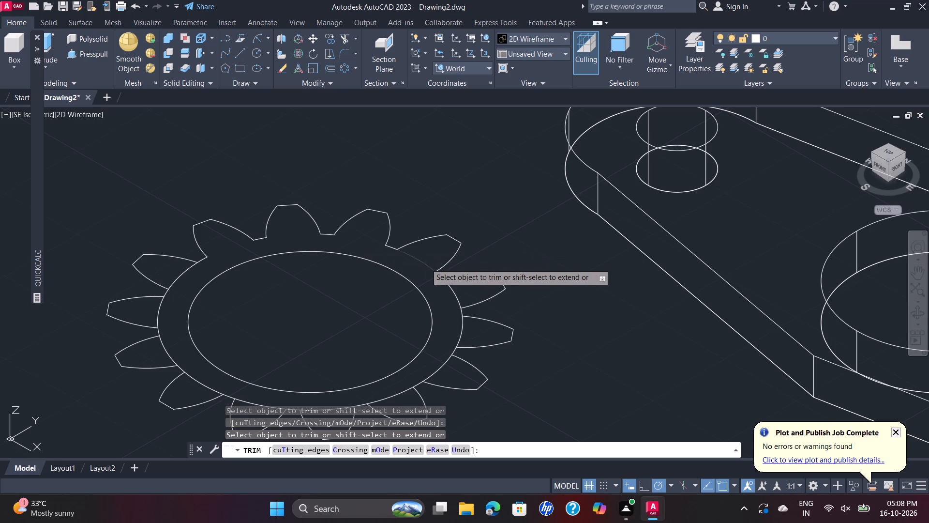
{"action": "left_click", "coordinate": [426, 263]}
{"action": "left_click", "coordinate": [455, 290]}
Trim the root circle's remaining arcs beneath the toothed ring's right-side, lower and left-side teeth.
{"action": "scroll", "coordinate": [451, 299], "scroll_direction": "down", "scroll_amount": 1}
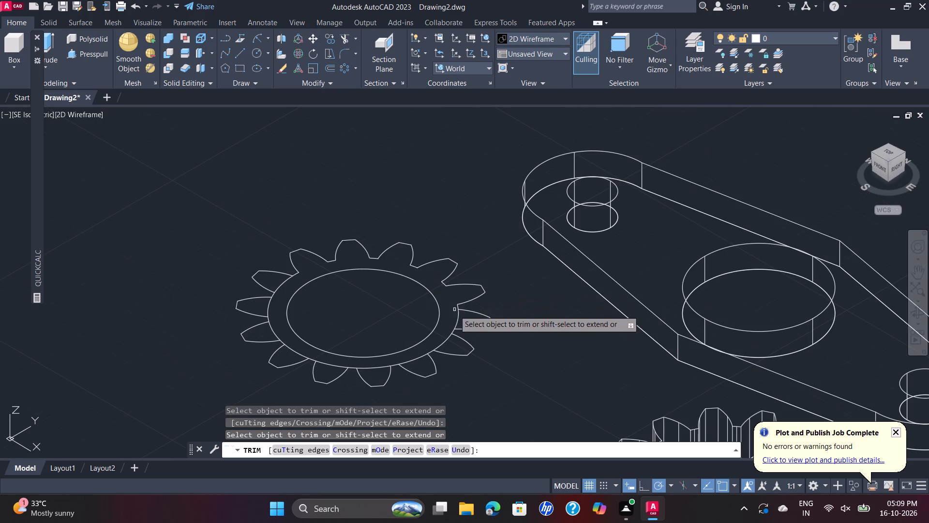
{"action": "left_click", "coordinate": [457, 318]}
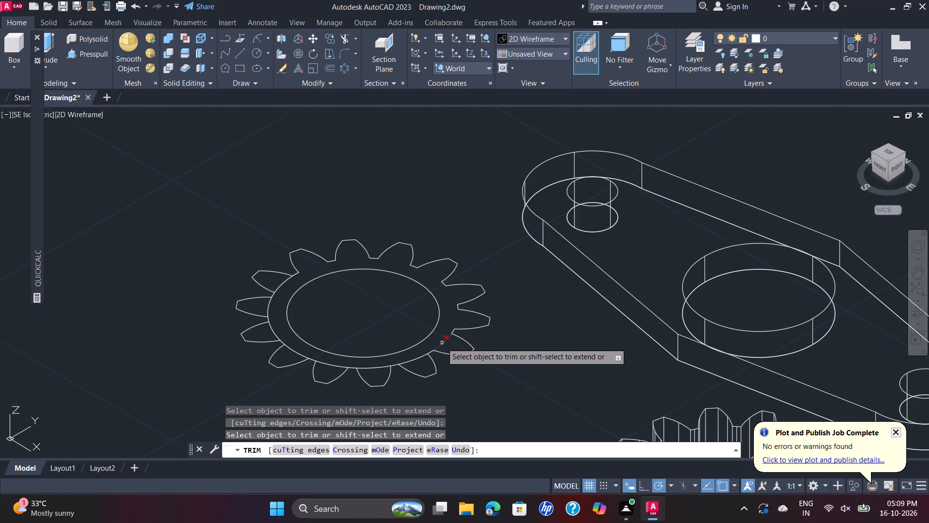
{"action": "left_click", "coordinate": [442, 343]}
{"action": "left_click", "coordinate": [418, 364]}
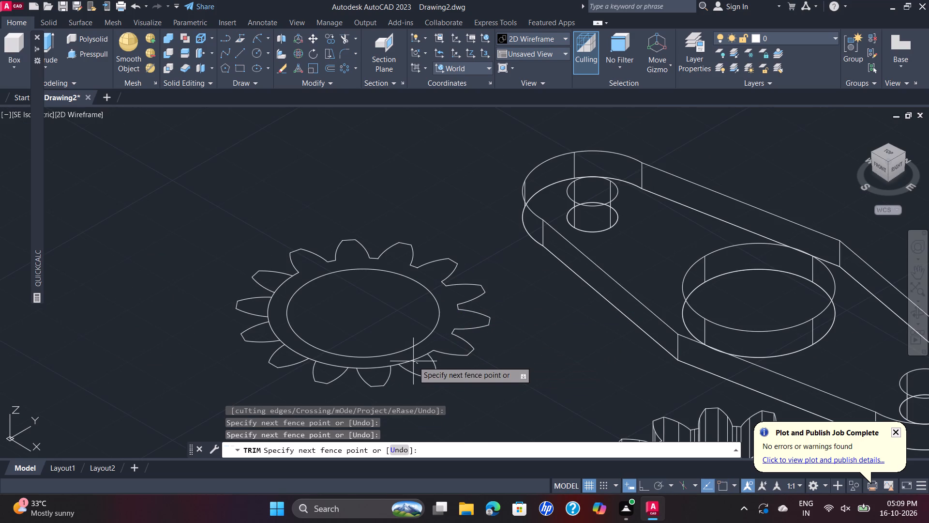
{"action": "left_click", "coordinate": [415, 359]}
{"action": "left_click", "coordinate": [375, 369]}
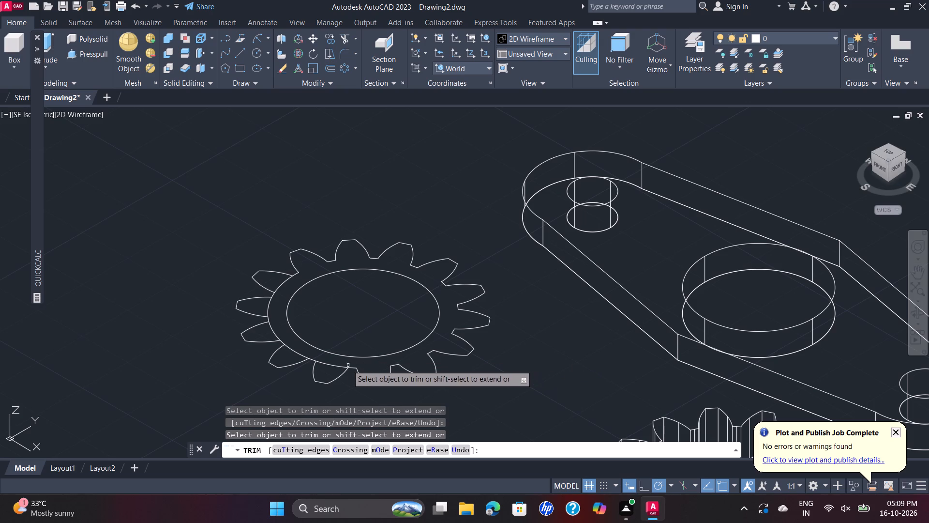
{"action": "left_click", "coordinate": [328, 365]}
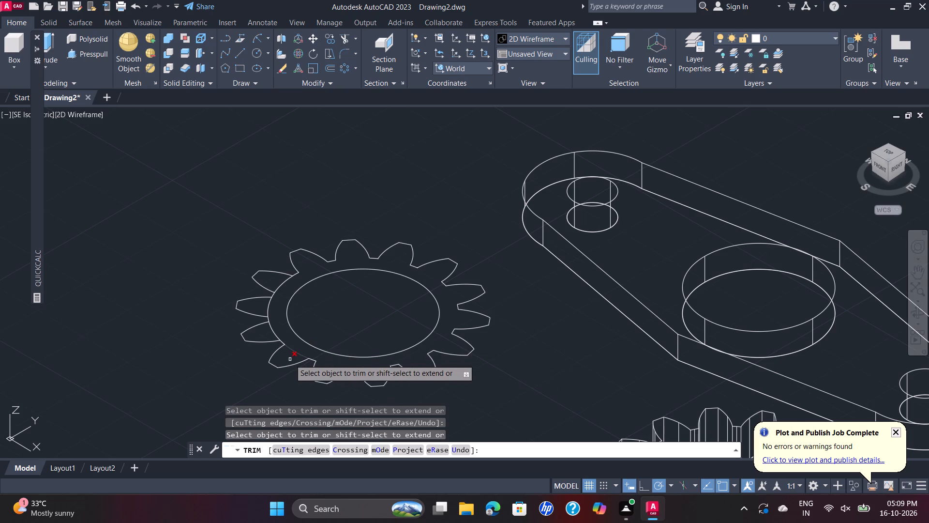
{"action": "left_click", "coordinate": [293, 350]}
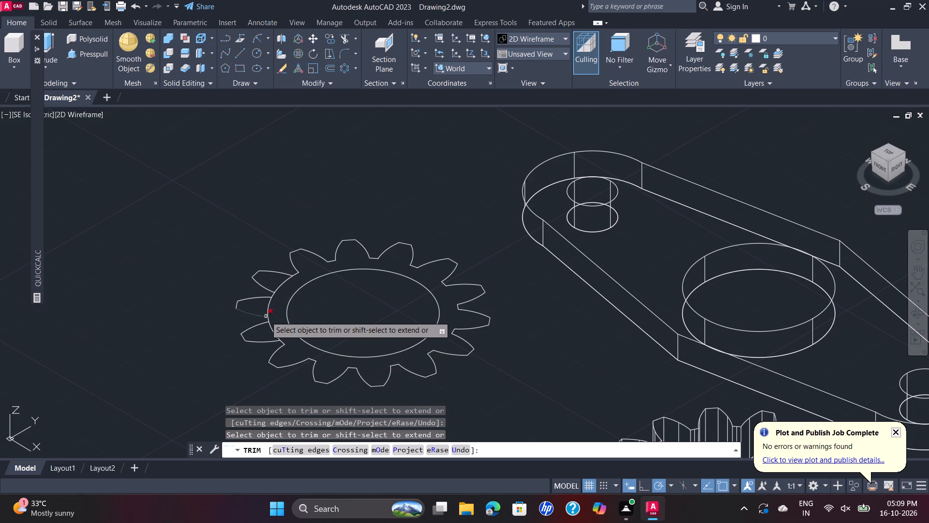
{"action": "left_click", "coordinate": [274, 332]}
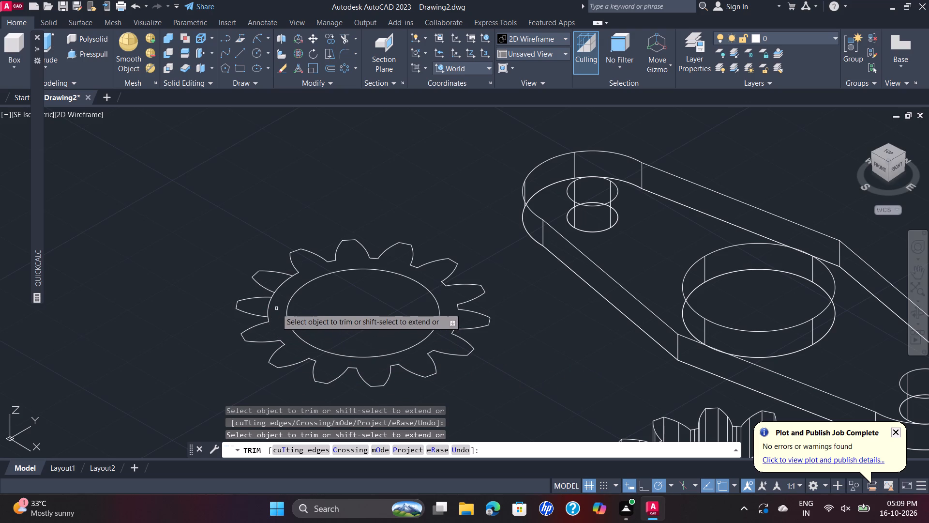
{"action": "left_click", "coordinate": [270, 301]}
{"action": "left_click", "coordinate": [276, 287]}
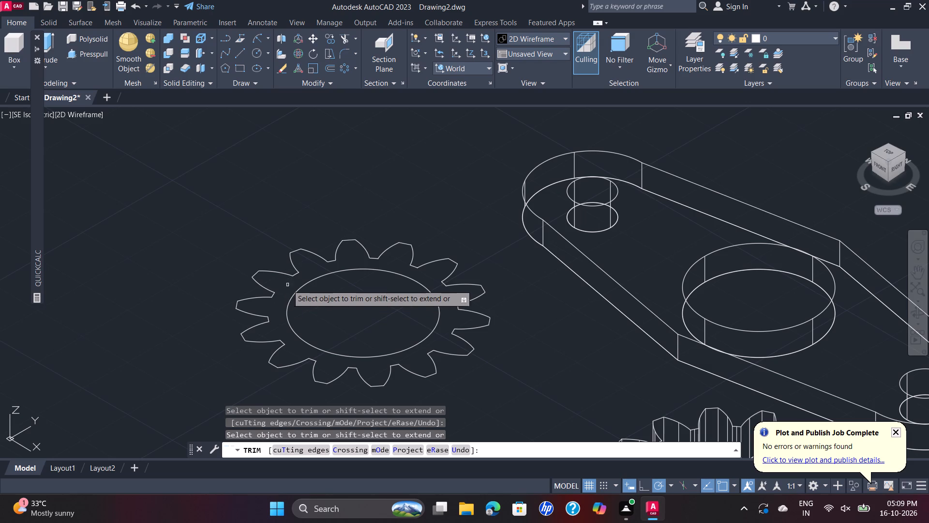
{"action": "scroll", "coordinate": [356, 259], "scroll_direction": "down", "scroll_amount": 3}
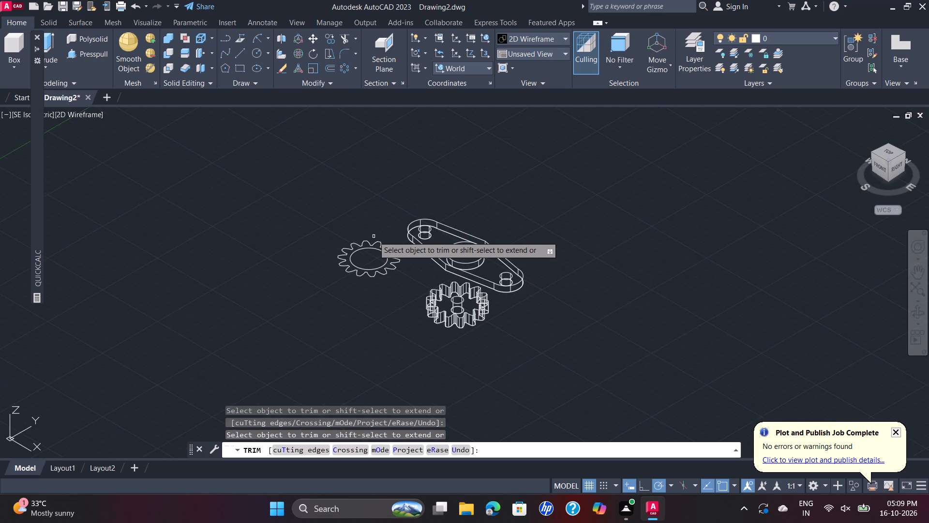
{"action": "scroll", "coordinate": [372, 237], "scroll_direction": "up", "scroll_amount": 1}
{"action": "scroll", "coordinate": [399, 304], "scroll_direction": "up", "scroll_amount": 1}
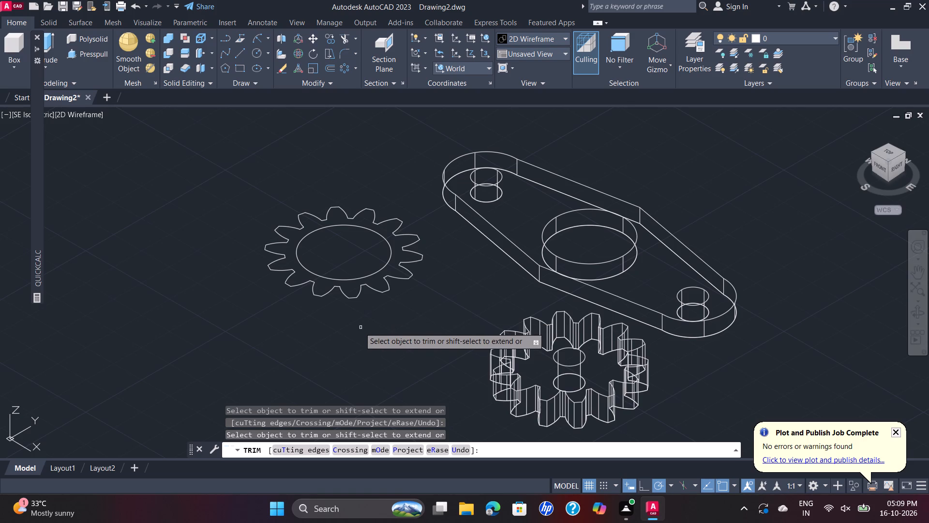
{"action": "key", "text": "Escape"}
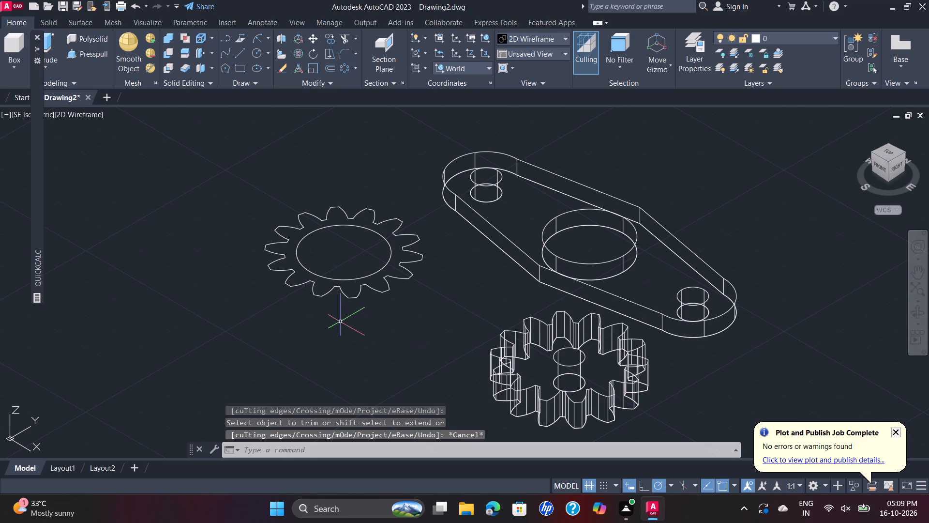
Join the toothed ring's tooth and root segments into a single closed outline.
{"action": "left_click", "coordinate": [233, 185]}
{"action": "left_click", "coordinate": [425, 328]}
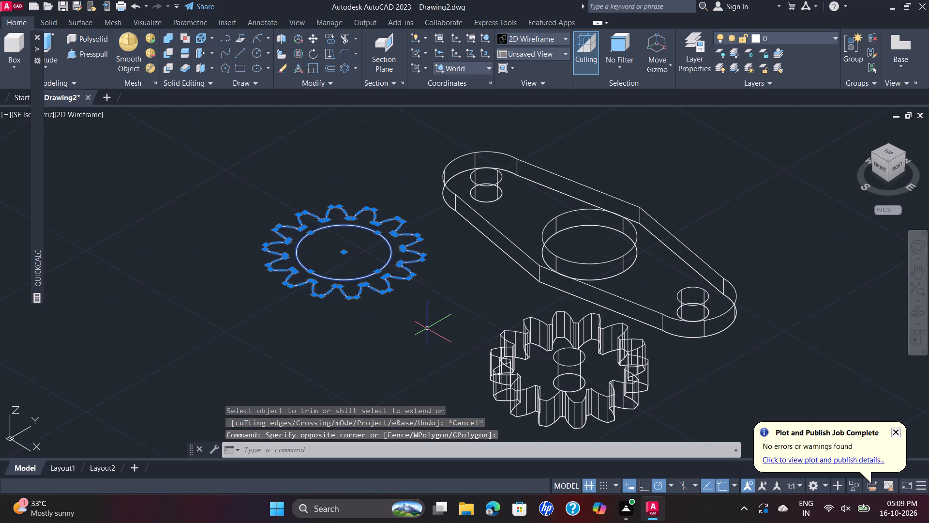
{"action": "key", "text": "j"}
{"action": "key", "text": "Return"}
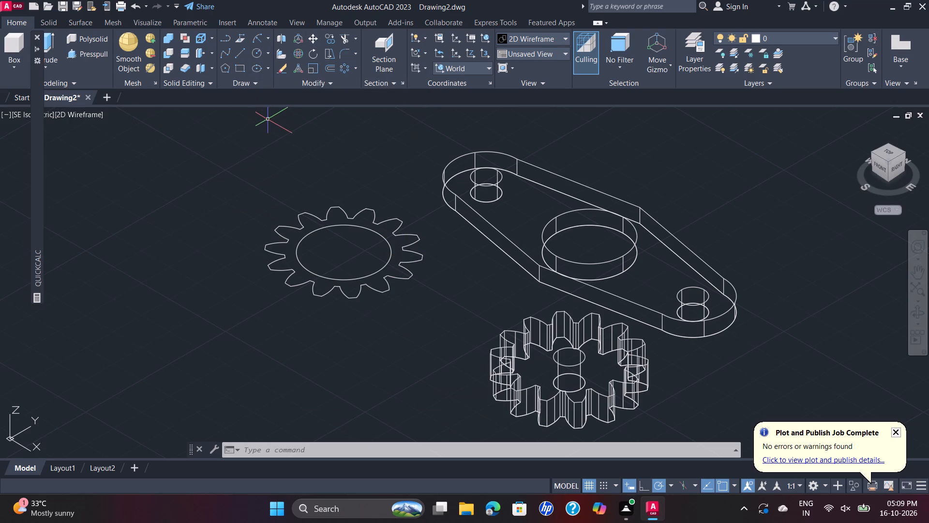
Set the visual style to Shades of Gray.
{"action": "left_click", "coordinate": [78, 113]}
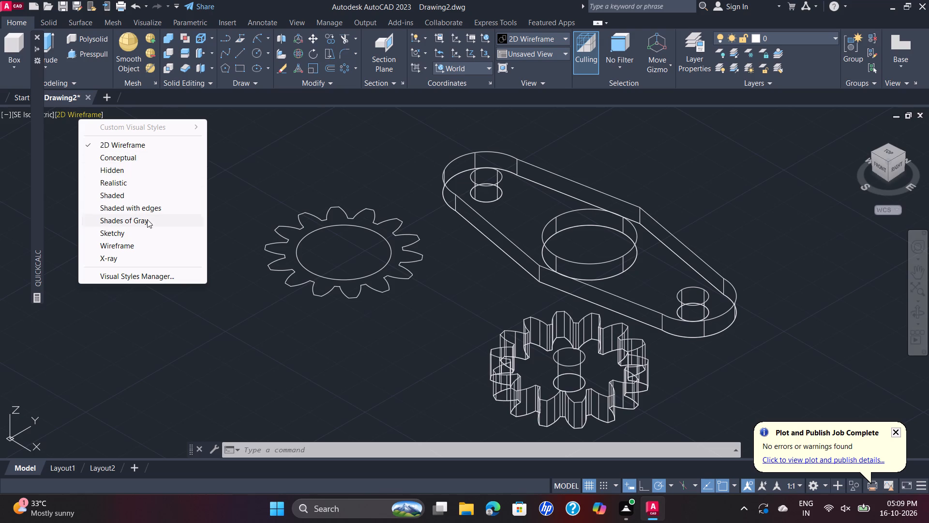
{"action": "left_click", "coordinate": [147, 219]}
Presspull the ring's area between the toothed outline and the inner circle to a height of 8.
{"action": "scroll", "coordinate": [239, 246], "scroll_direction": "down", "scroll_amount": 1}
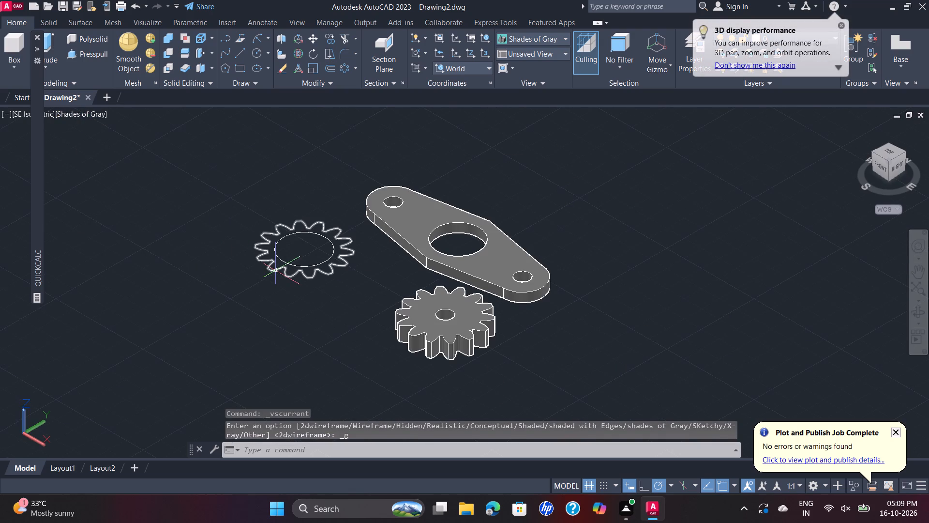
{"action": "scroll", "coordinate": [276, 271], "scroll_direction": "up", "scroll_amount": 1}
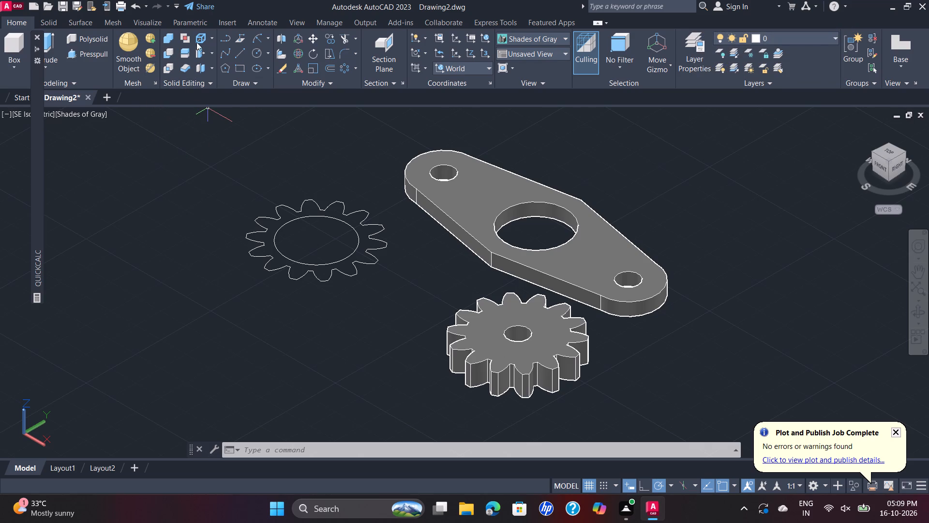
{"action": "left_click", "coordinate": [79, 57]}
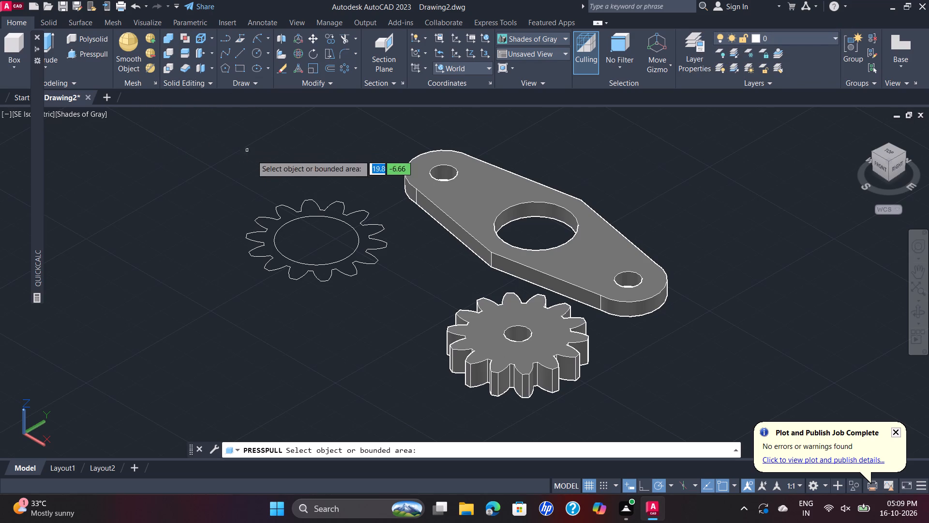
{"action": "left_click", "coordinate": [286, 218]}
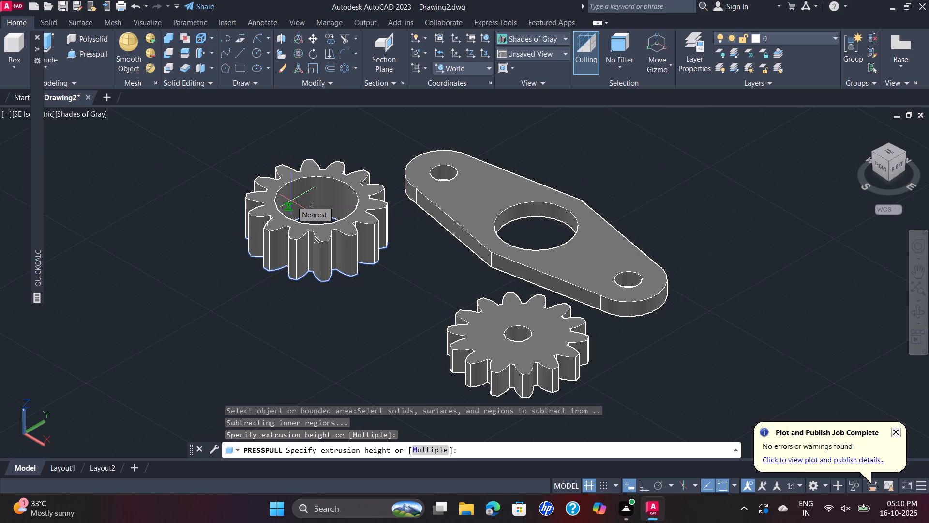
{"action": "key", "text": "8"}
{"action": "key", "text": "Return"}
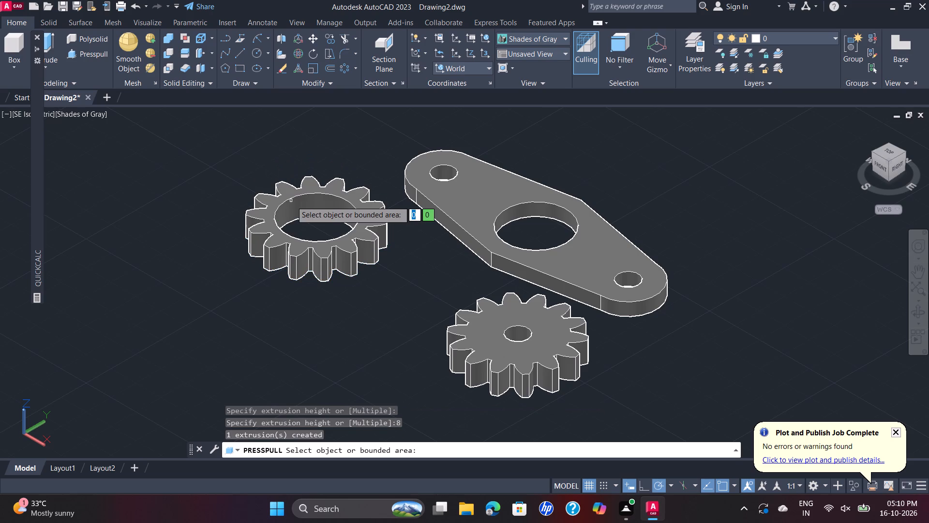
{"action": "scroll", "coordinate": [348, 311], "scroll_direction": "down", "scroll_amount": 1}
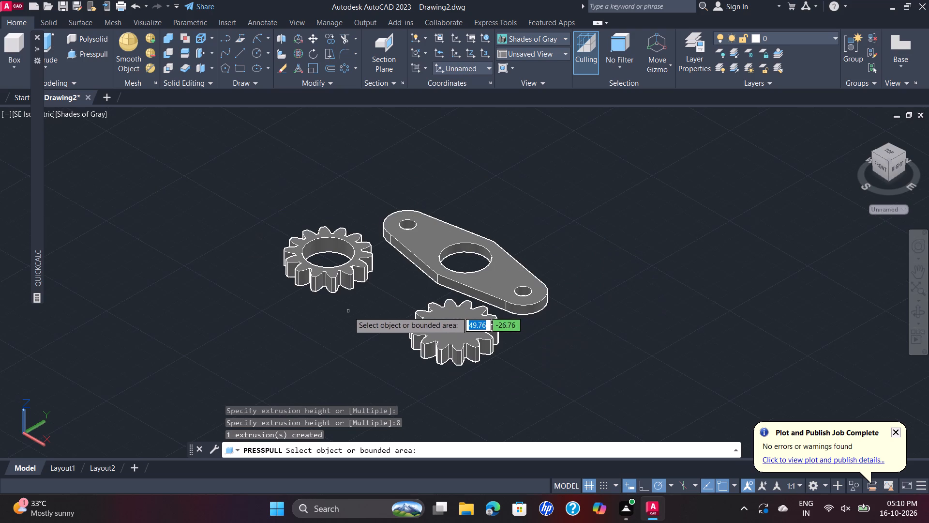
{"action": "middle_click_drag", "start_coordinate": [348, 311], "coordinate": [354, 291]}
{"action": "scroll", "coordinate": [353, 290], "scroll_direction": "up", "scroll_amount": 1}
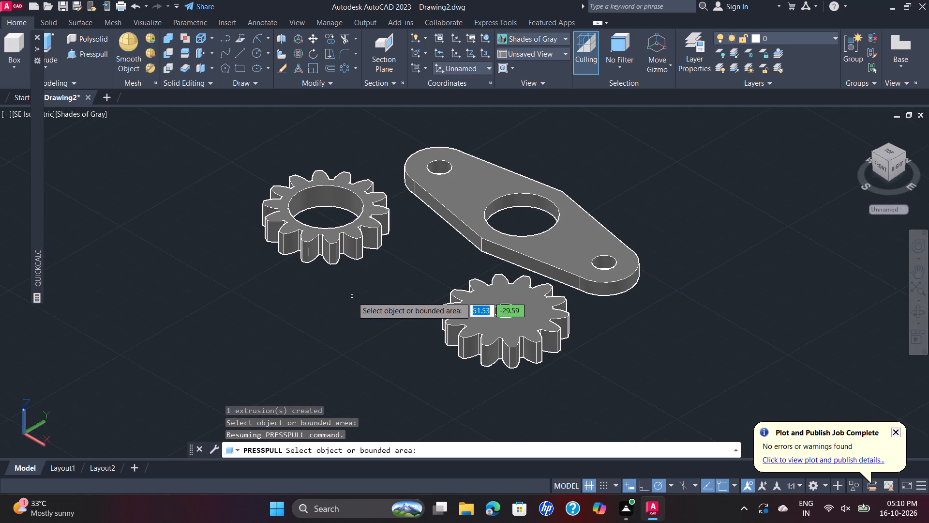
{"action": "key", "text": "Escape"}
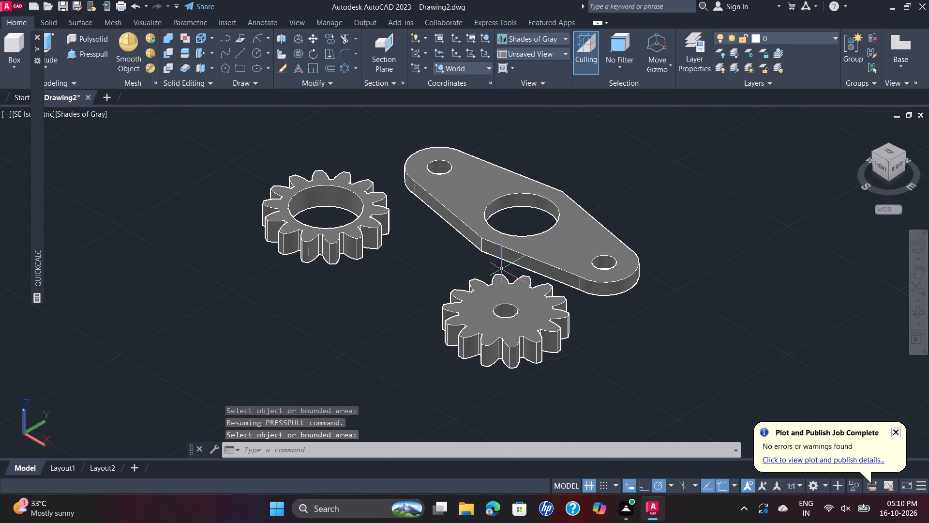
Draw a 26 diameter circle in the empty space beside the link plate, away from both gears.
{"action": "scroll", "coordinate": [491, 282], "scroll_direction": "down", "scroll_amount": 1}
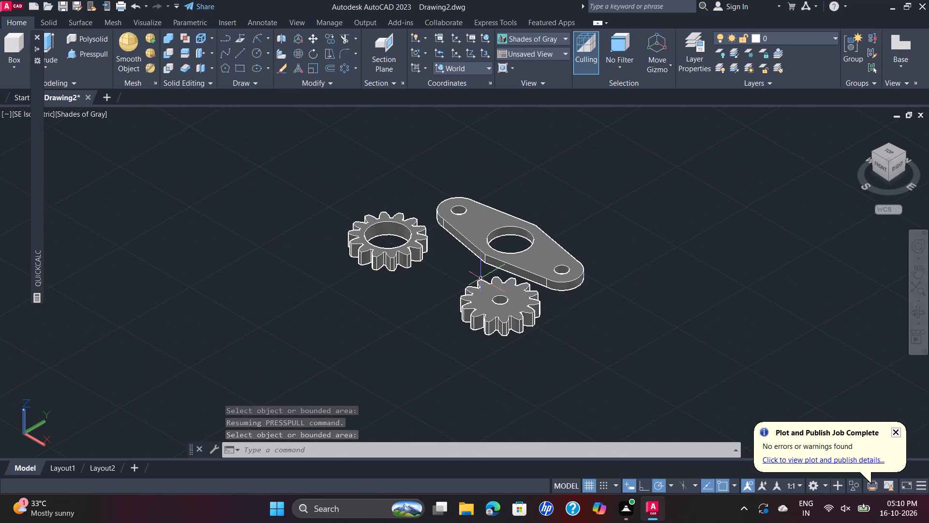
{"action": "scroll", "coordinate": [408, 261], "scroll_direction": "up", "scroll_amount": 1}
{"action": "middle_click_drag", "start_coordinate": [408, 261], "coordinate": [368, 312]}
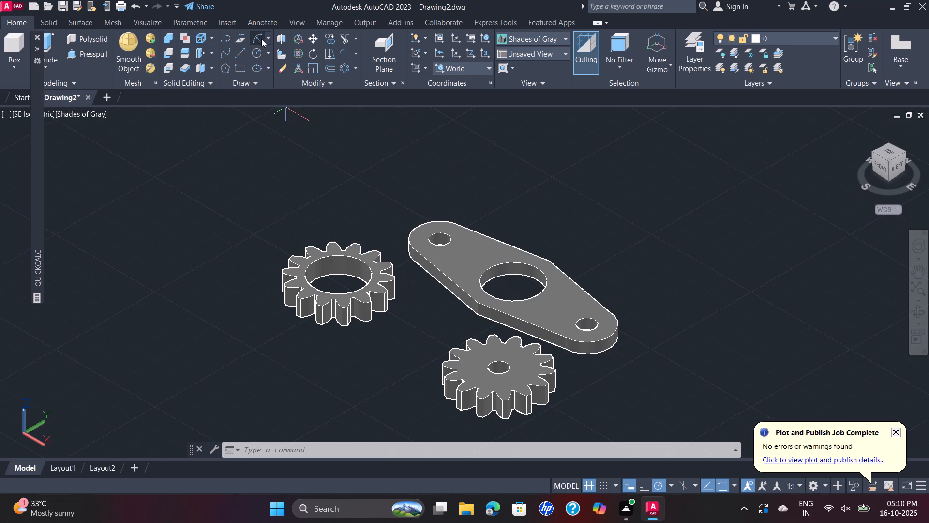
{"action": "left_click", "coordinate": [257, 52]}
{"action": "left_click", "coordinate": [667, 244]}
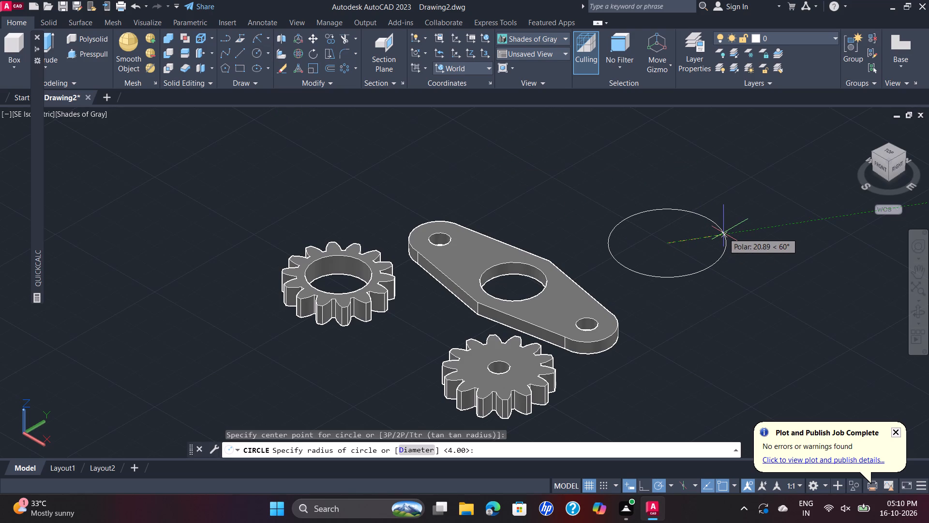
{"action": "key", "text": "d"}
{"action": "key", "text": "Return"}
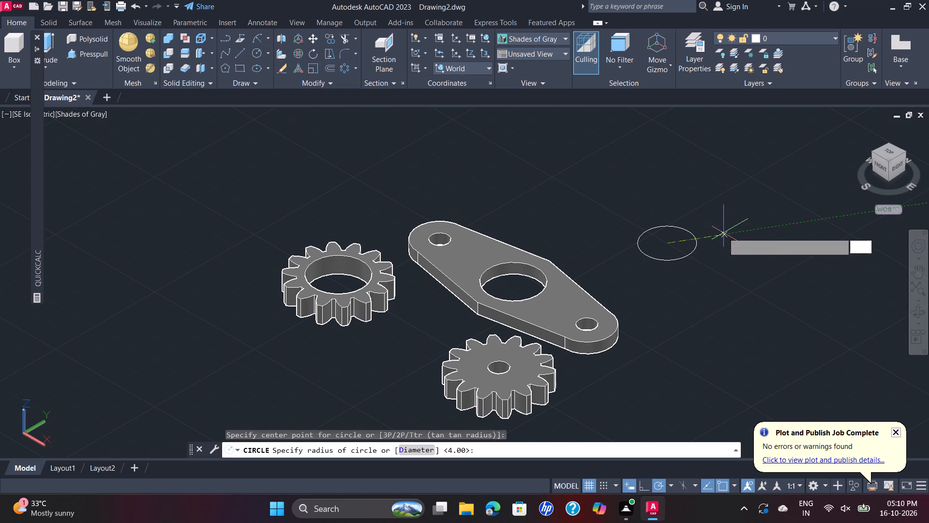
{"action": "type", "text": "26"}
{"action": "key", "text": "Return"}
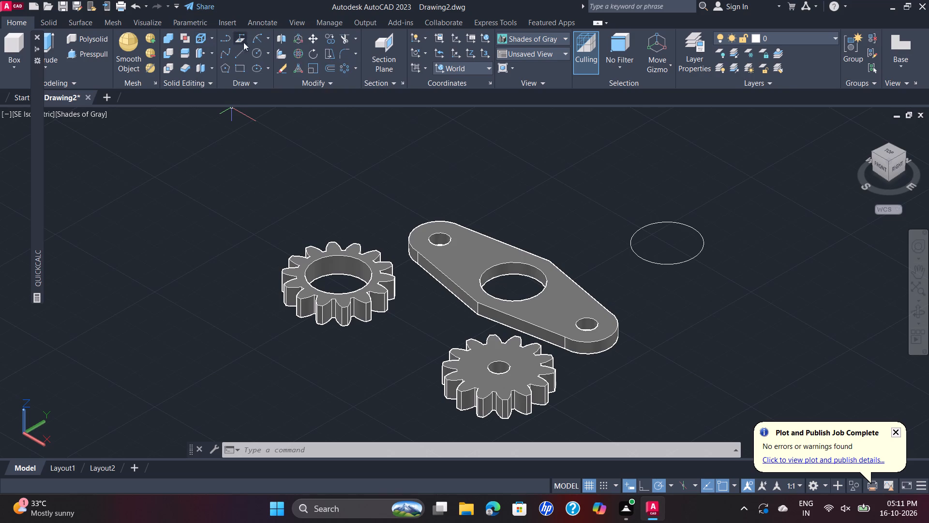
Copy the three-hole link plate from its central hole to the empty space beyond the 26 diameter circle.
{"action": "left_click", "coordinate": [488, 250]}
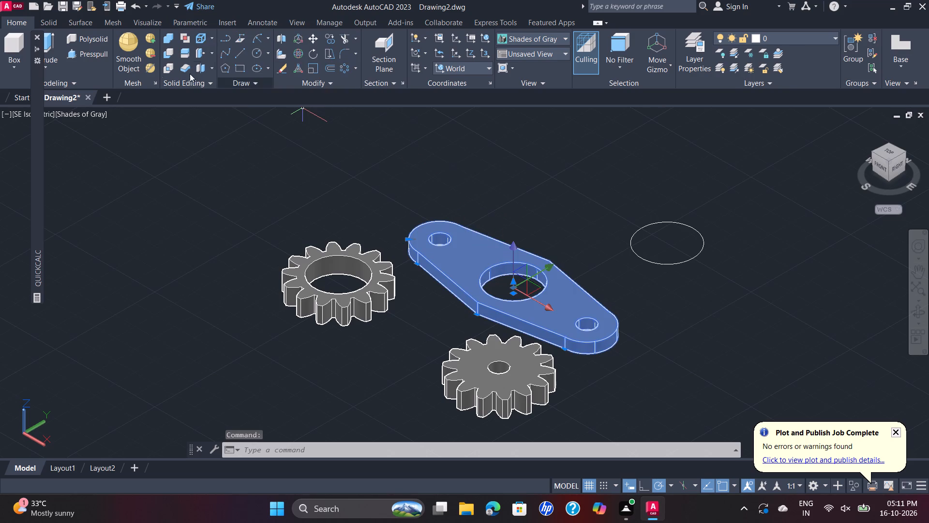
{"action": "left_click", "coordinate": [330, 41]}
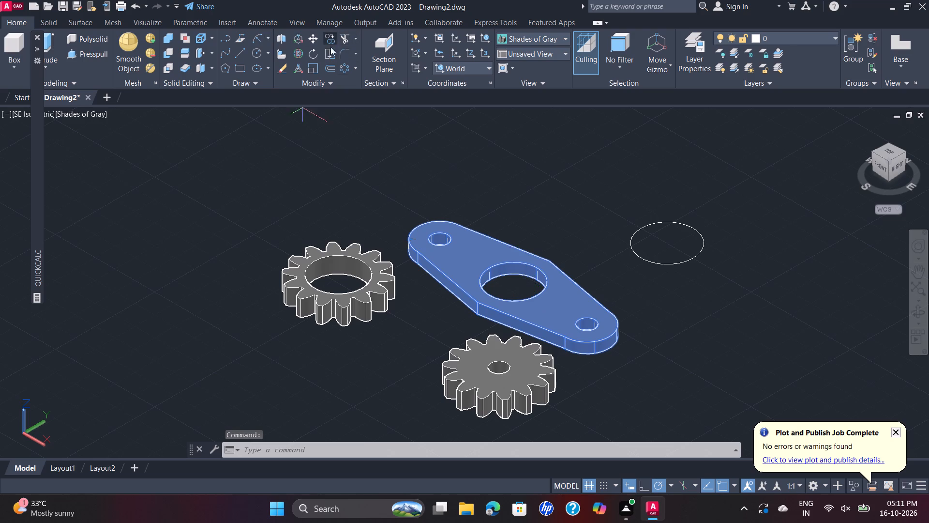
{"action": "left_click", "coordinate": [514, 284]}
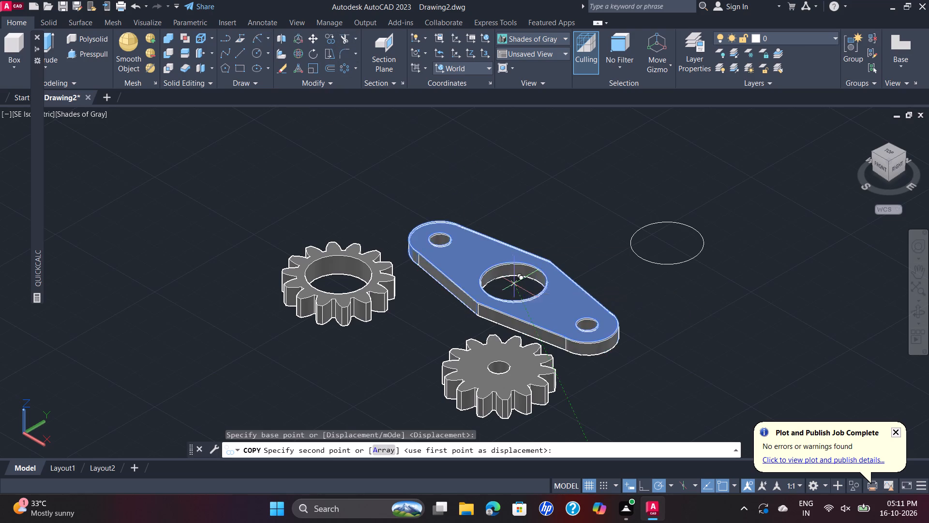
{"action": "left_click", "coordinate": [742, 154]}
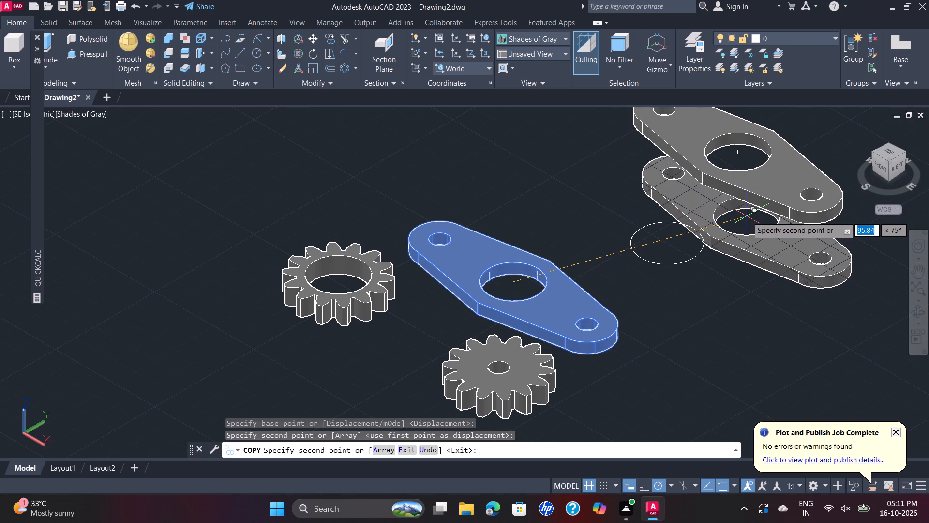
{"action": "key", "text": "Escape"}
Presspull the 26 diameter circle to a height of 5 to form a disc.
{"action": "scroll", "coordinate": [733, 237], "scroll_direction": "down", "scroll_amount": 1}
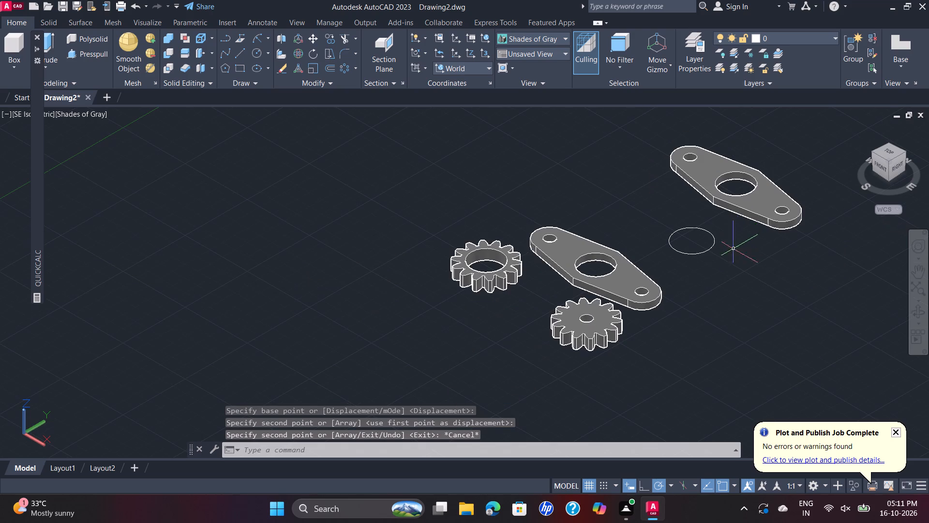
{"action": "middle_click_drag", "start_coordinate": [714, 264], "coordinate": [704, 262]}
{"action": "middle_click_drag", "start_coordinate": [692, 258], "coordinate": [622, 318]}
{"action": "scroll", "coordinate": [610, 305], "scroll_direction": "up", "scroll_amount": 2}
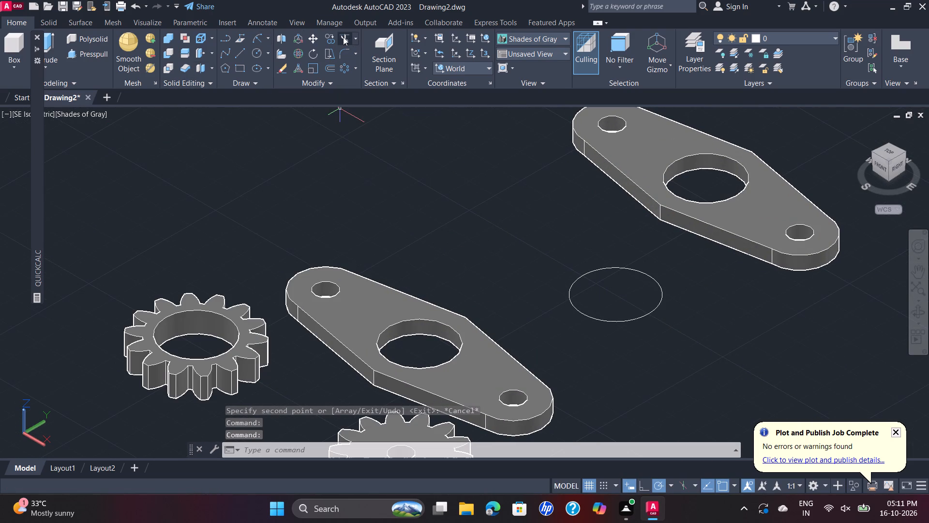
{"action": "left_click", "coordinate": [92, 55]}
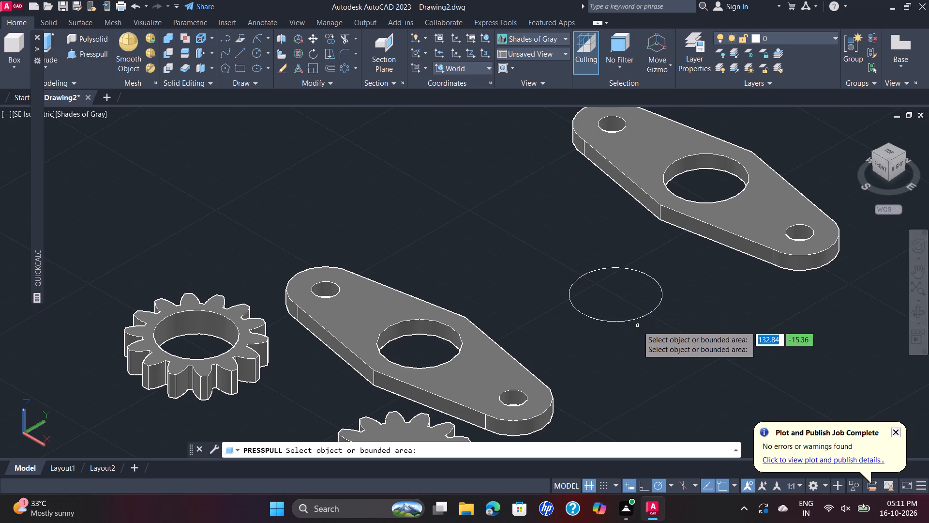
{"action": "left_click", "coordinate": [633, 318]}
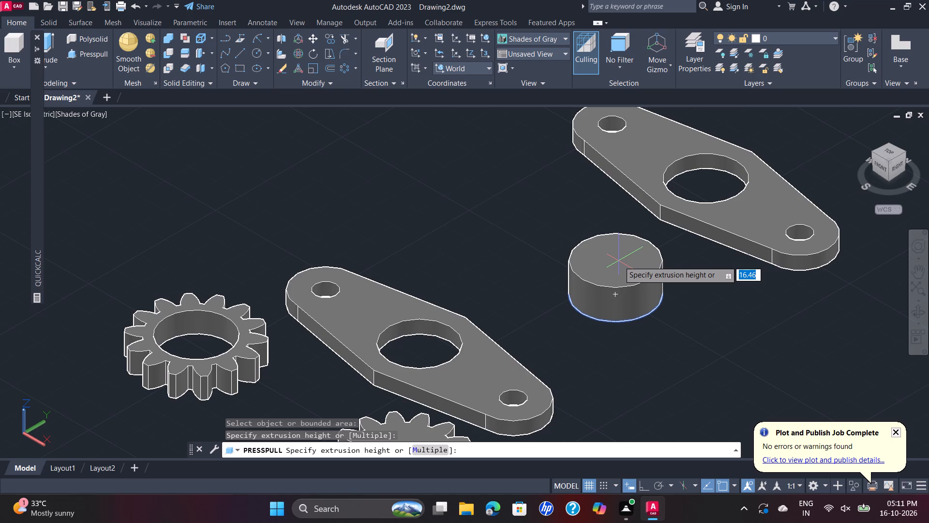
{"action": "key", "text": "5"}
{"action": "key", "text": "Return"}
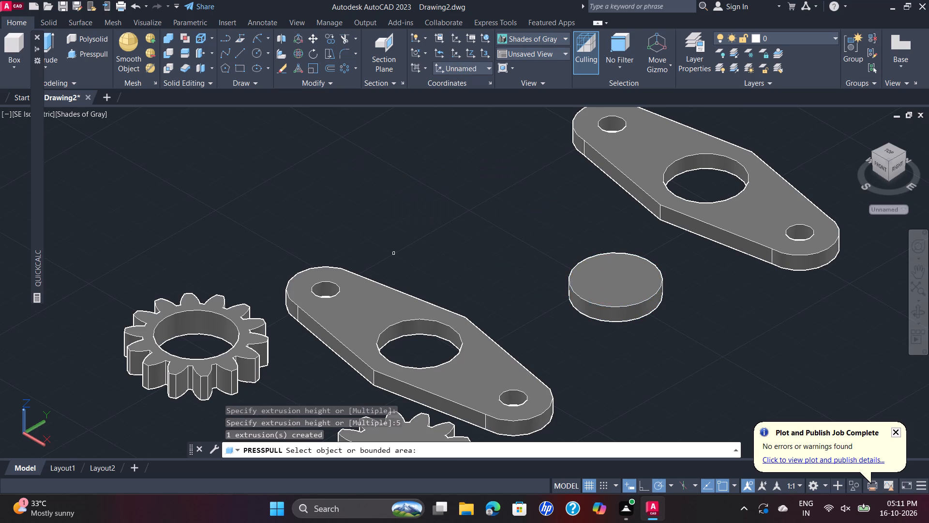
{"action": "key", "text": "Escape"}
Draw an 8 diameter circle at the centre of the disc's top face.
{"action": "left_click", "coordinate": [259, 53]}
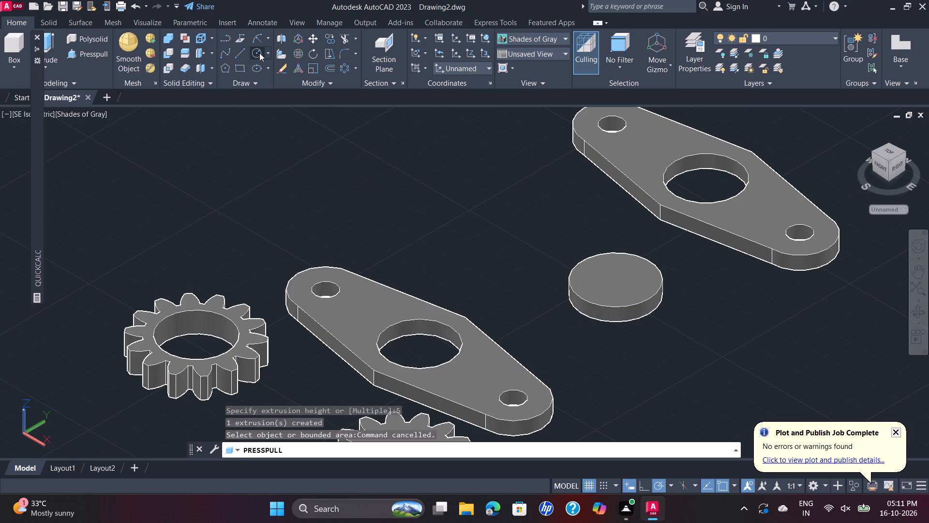
{"action": "left_click", "coordinate": [618, 283]}
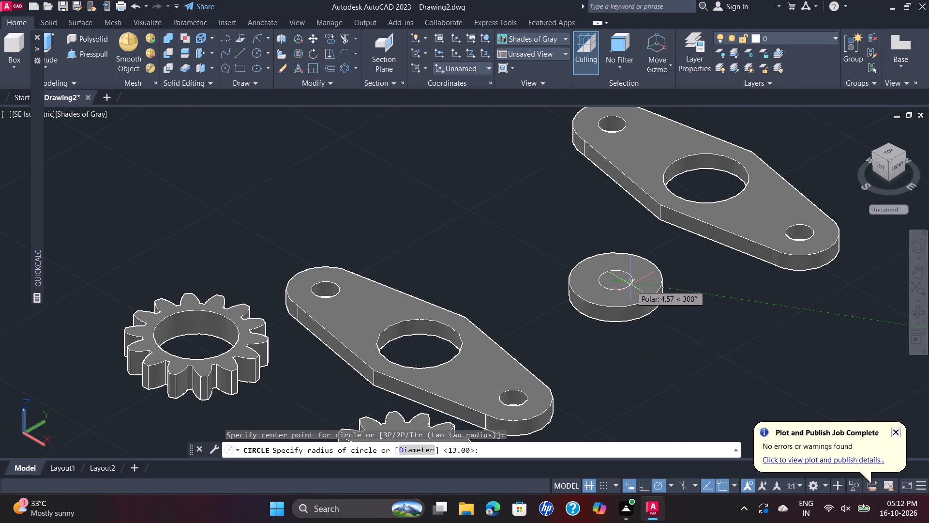
{"action": "key", "text": "d"}
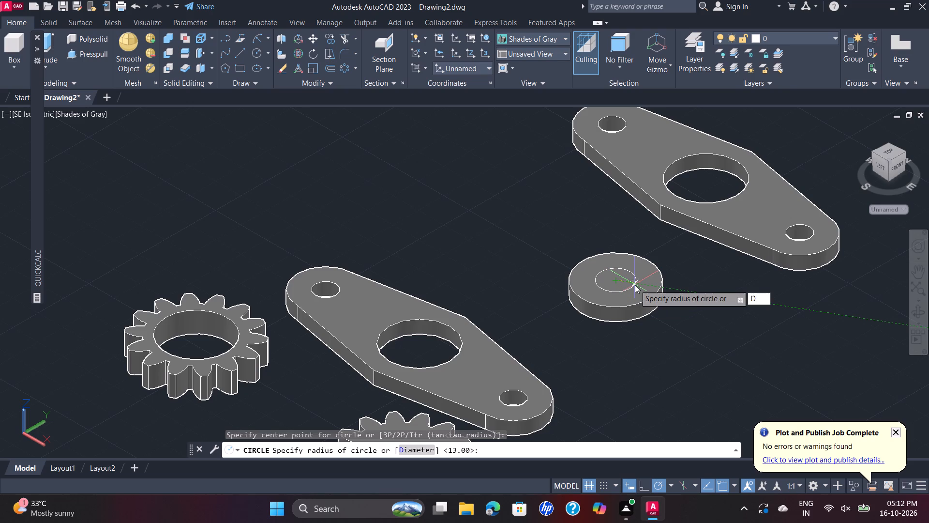
{"action": "key", "text": "Return"}
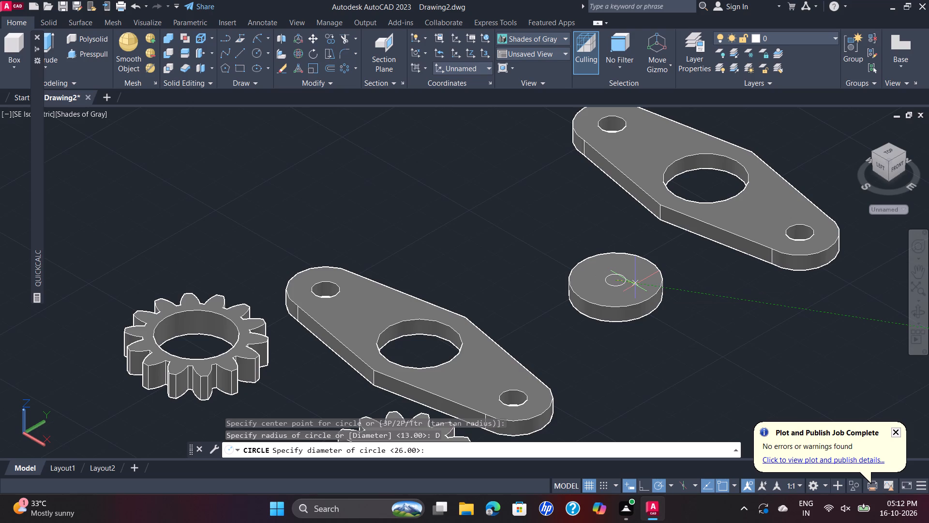
{"action": "key", "text": "8"}
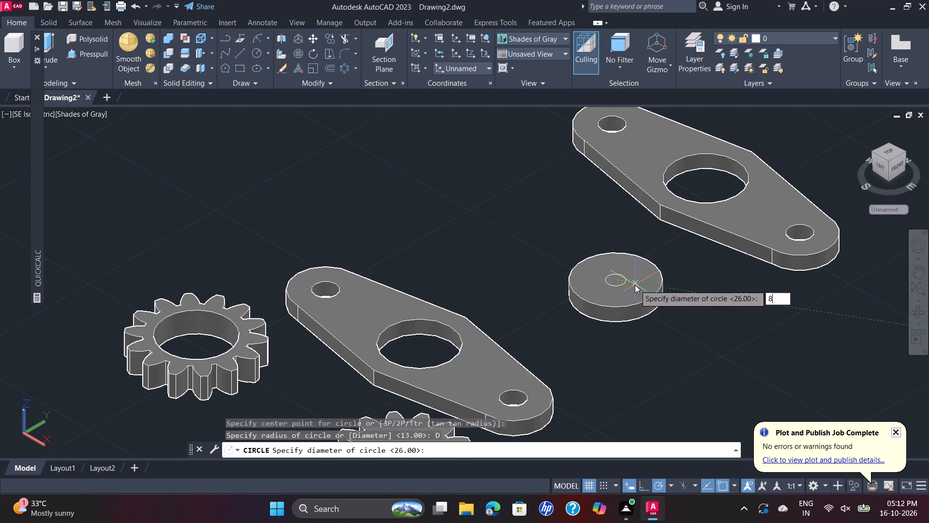
{"action": "key", "text": "Return"}
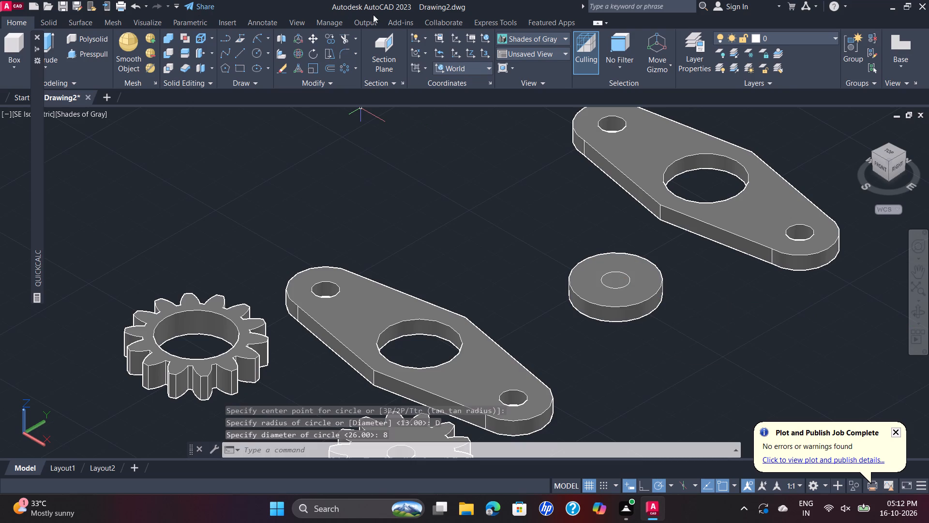
Presspull the 8 diameter circle on the disc up to a height of 1.
{"action": "left_click", "coordinate": [86, 53]}
{"action": "left_click", "coordinate": [620, 275]}
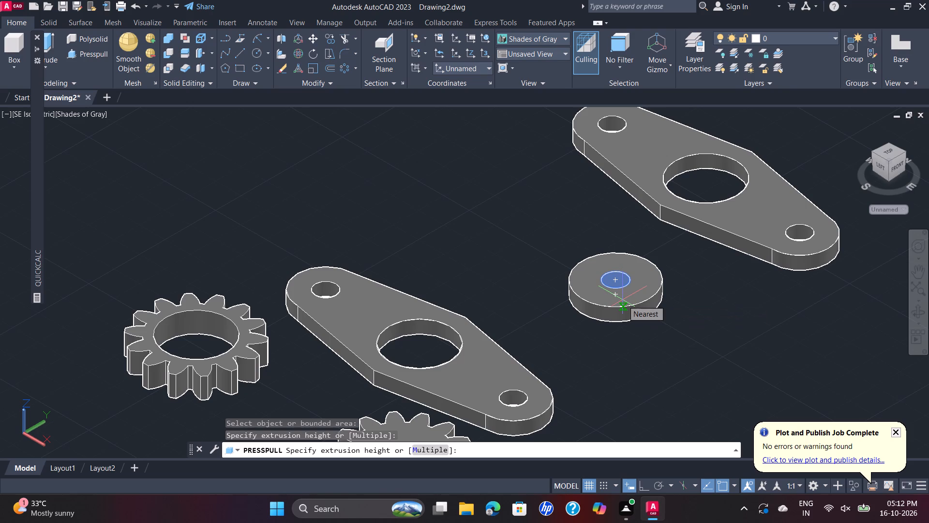
{"action": "key", "text": "1"}
{"action": "key", "text": "Return"}
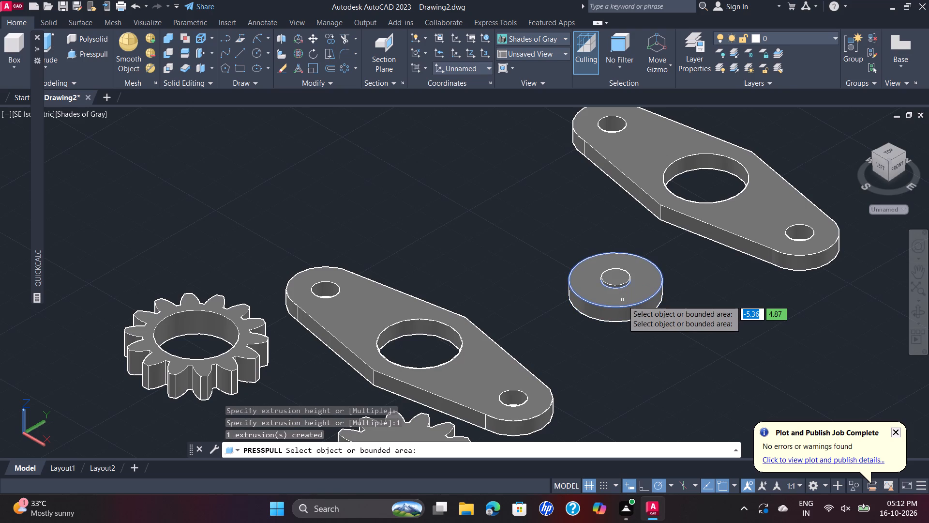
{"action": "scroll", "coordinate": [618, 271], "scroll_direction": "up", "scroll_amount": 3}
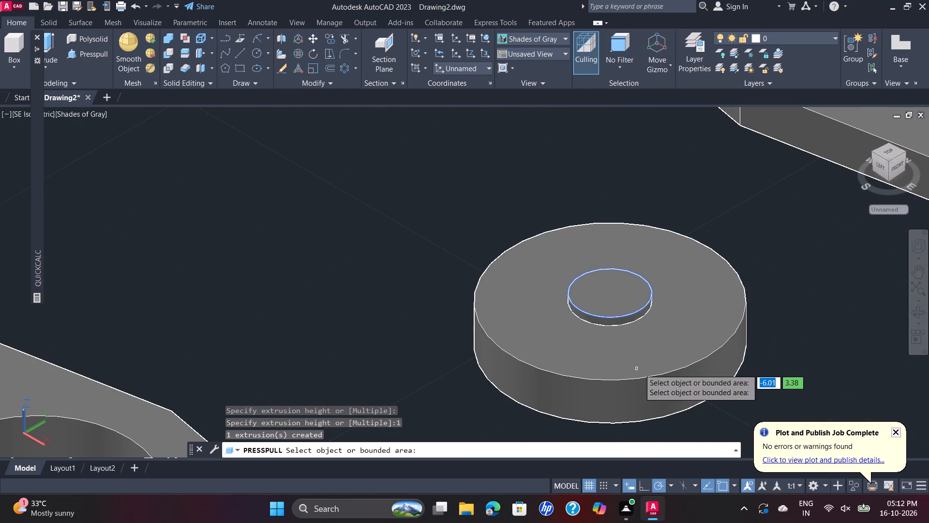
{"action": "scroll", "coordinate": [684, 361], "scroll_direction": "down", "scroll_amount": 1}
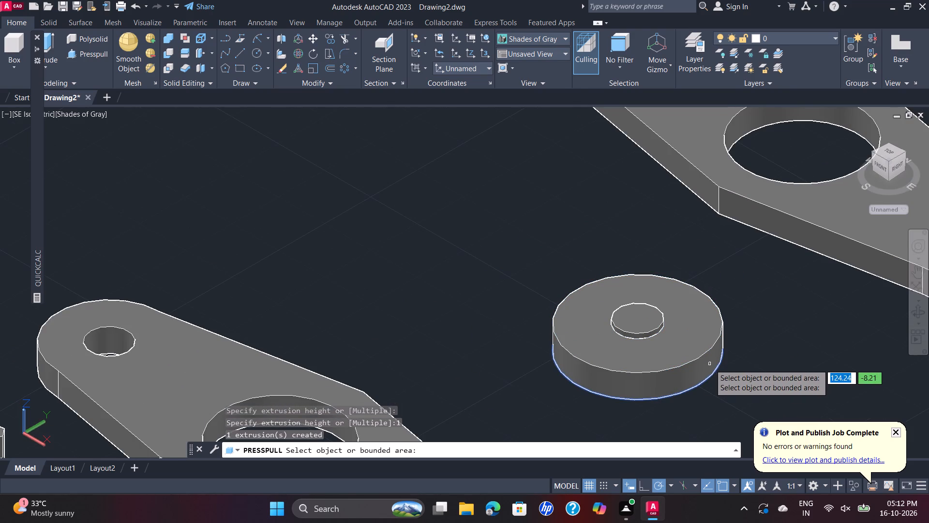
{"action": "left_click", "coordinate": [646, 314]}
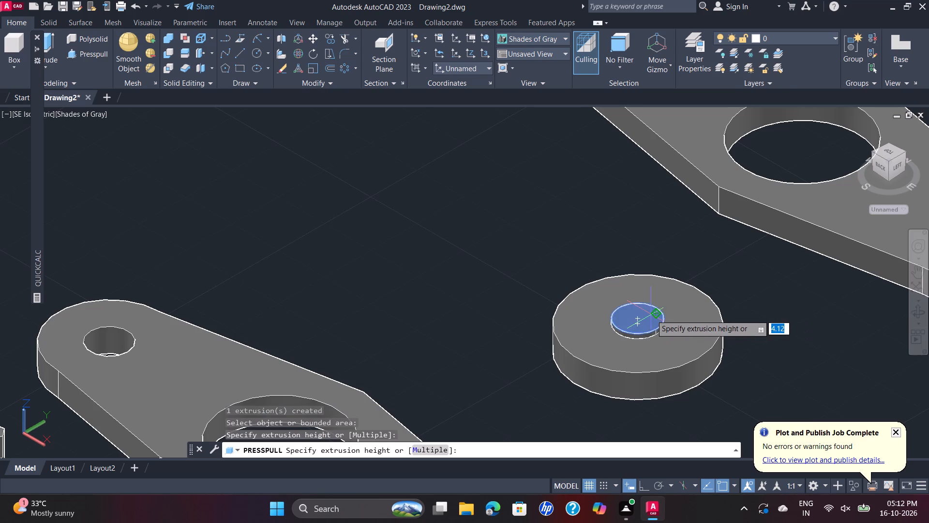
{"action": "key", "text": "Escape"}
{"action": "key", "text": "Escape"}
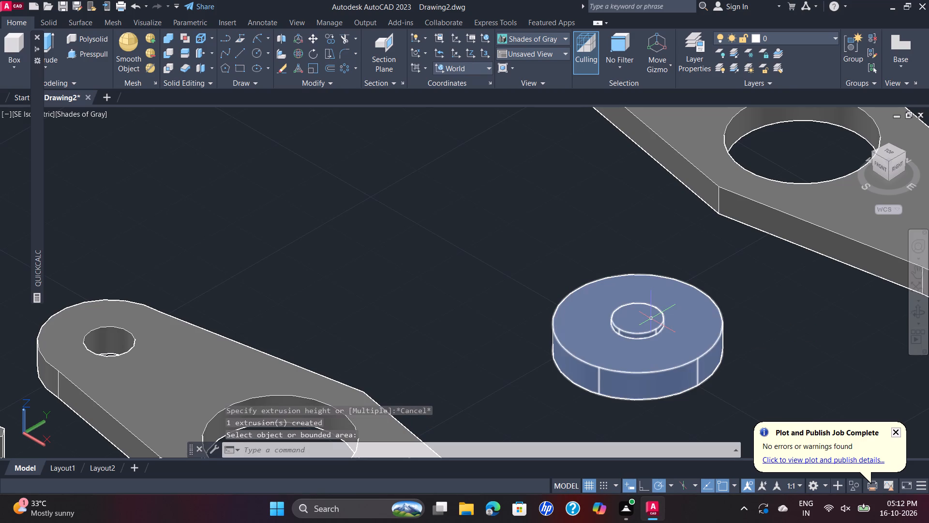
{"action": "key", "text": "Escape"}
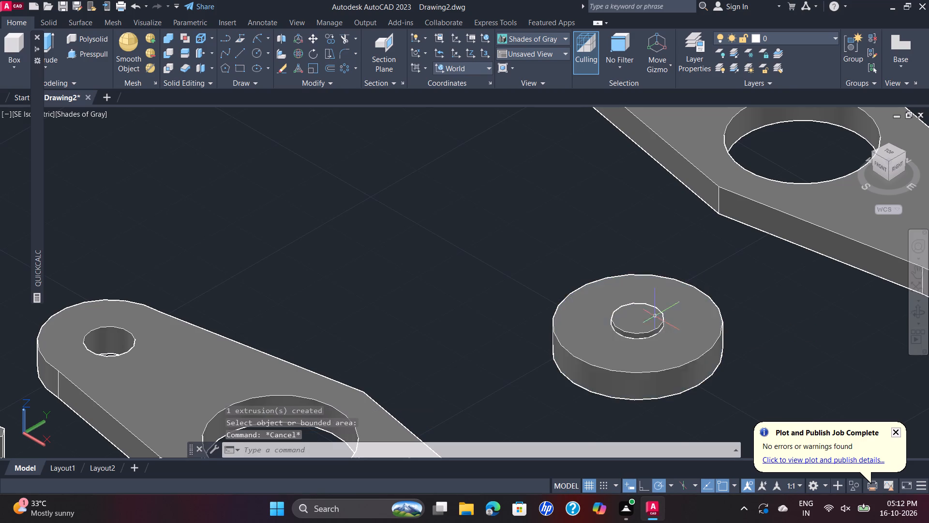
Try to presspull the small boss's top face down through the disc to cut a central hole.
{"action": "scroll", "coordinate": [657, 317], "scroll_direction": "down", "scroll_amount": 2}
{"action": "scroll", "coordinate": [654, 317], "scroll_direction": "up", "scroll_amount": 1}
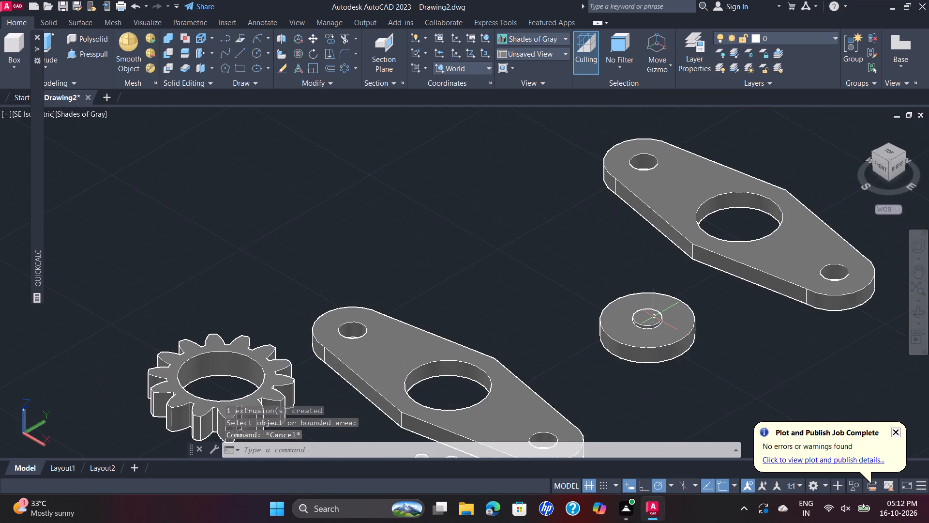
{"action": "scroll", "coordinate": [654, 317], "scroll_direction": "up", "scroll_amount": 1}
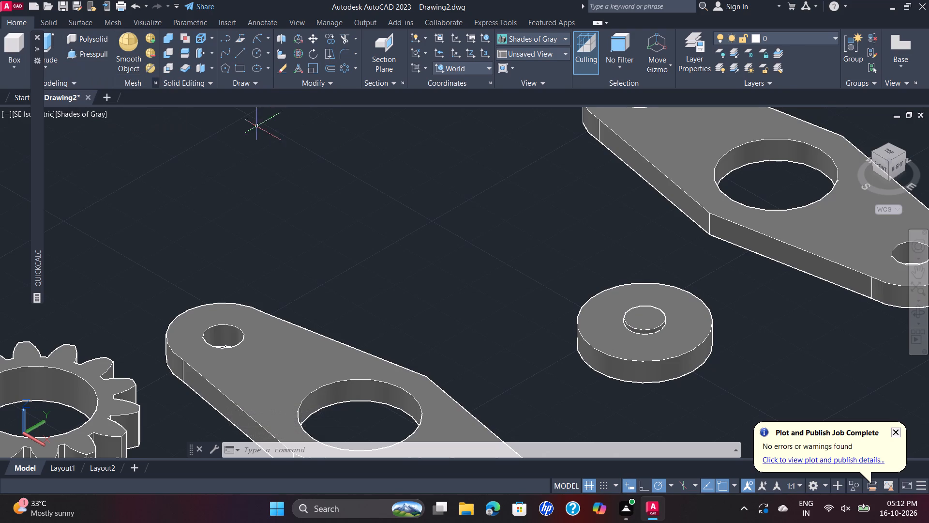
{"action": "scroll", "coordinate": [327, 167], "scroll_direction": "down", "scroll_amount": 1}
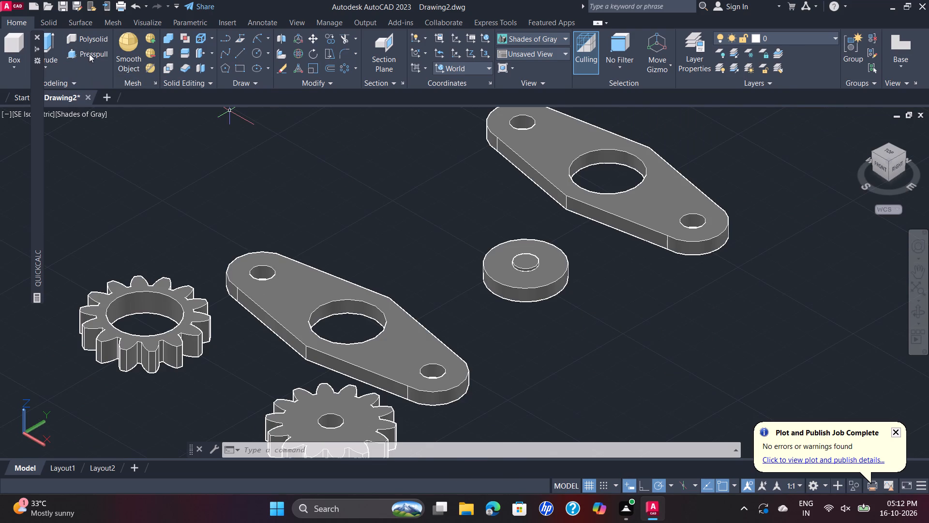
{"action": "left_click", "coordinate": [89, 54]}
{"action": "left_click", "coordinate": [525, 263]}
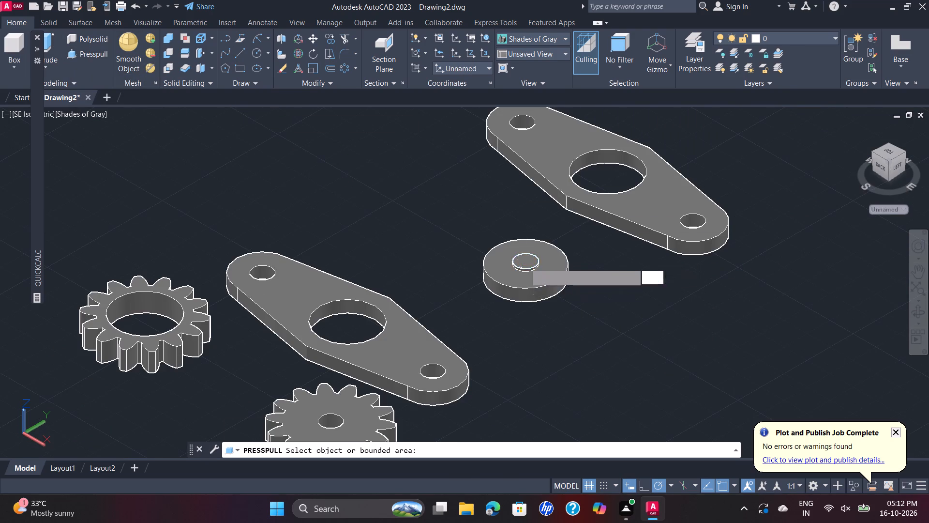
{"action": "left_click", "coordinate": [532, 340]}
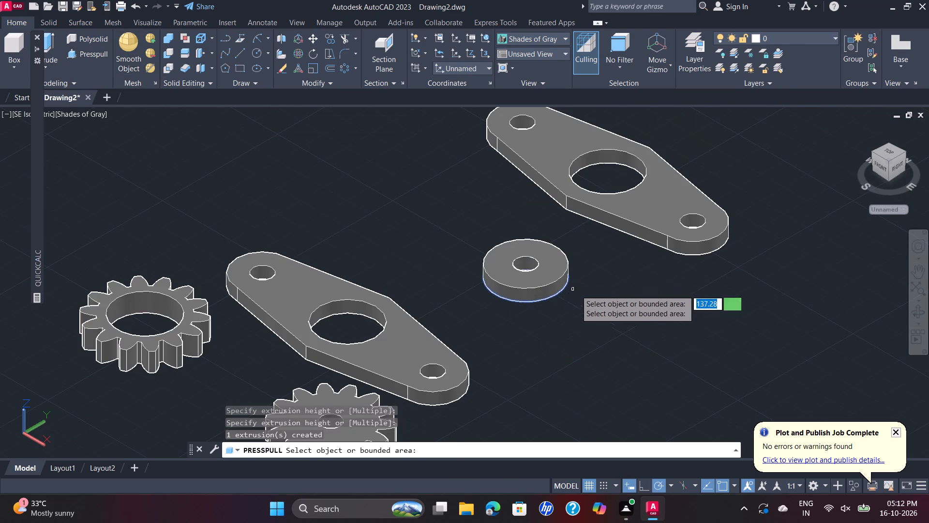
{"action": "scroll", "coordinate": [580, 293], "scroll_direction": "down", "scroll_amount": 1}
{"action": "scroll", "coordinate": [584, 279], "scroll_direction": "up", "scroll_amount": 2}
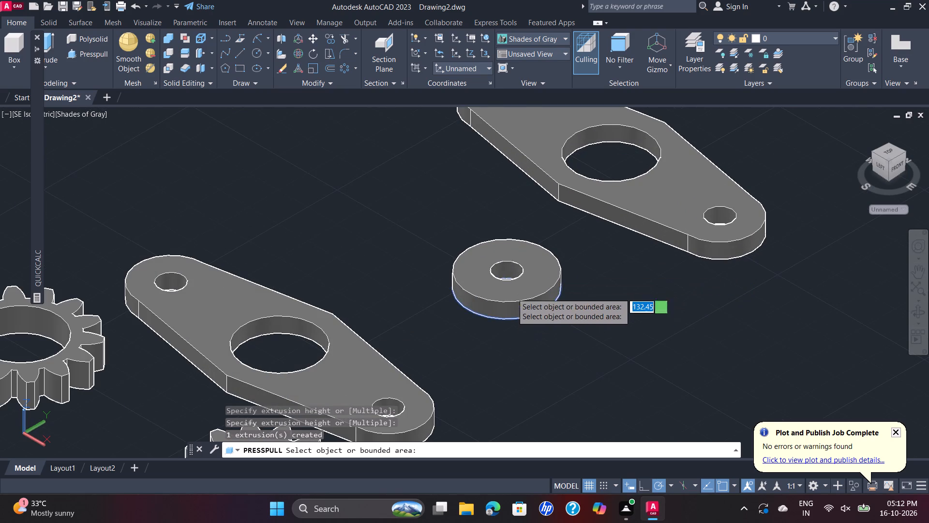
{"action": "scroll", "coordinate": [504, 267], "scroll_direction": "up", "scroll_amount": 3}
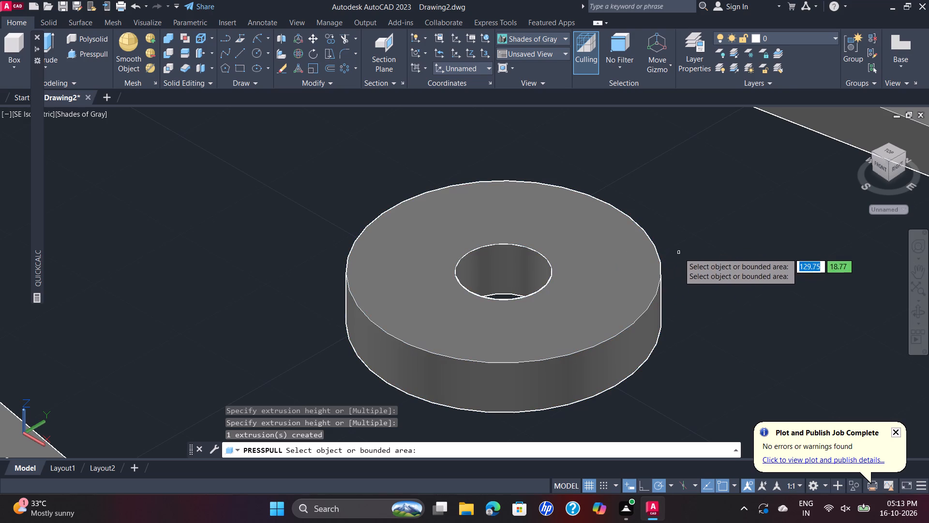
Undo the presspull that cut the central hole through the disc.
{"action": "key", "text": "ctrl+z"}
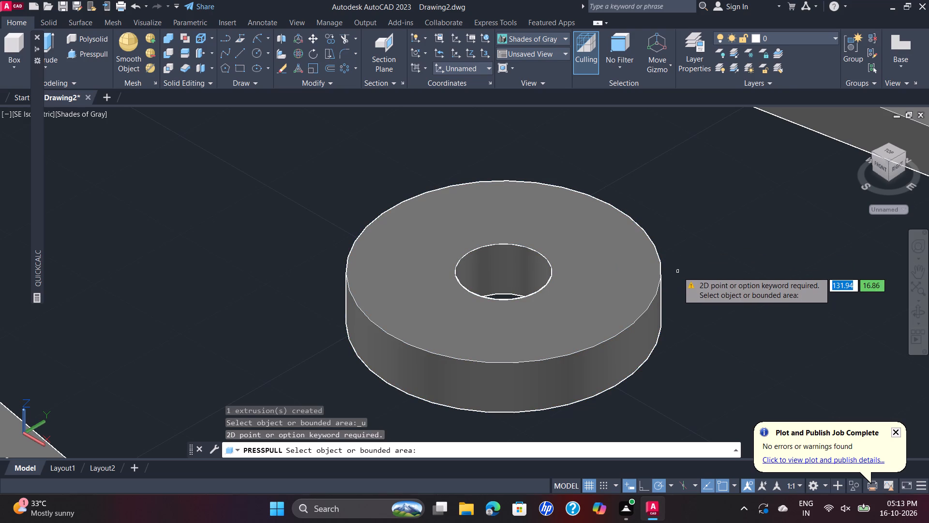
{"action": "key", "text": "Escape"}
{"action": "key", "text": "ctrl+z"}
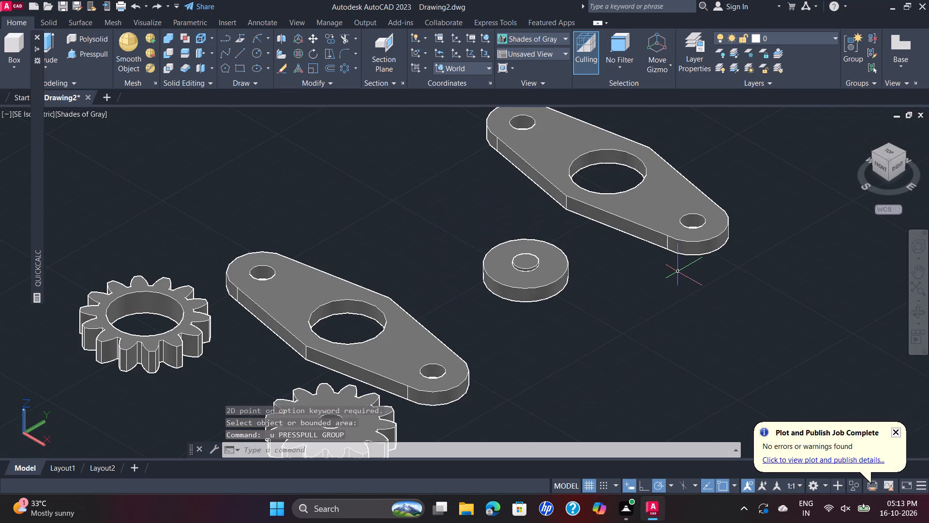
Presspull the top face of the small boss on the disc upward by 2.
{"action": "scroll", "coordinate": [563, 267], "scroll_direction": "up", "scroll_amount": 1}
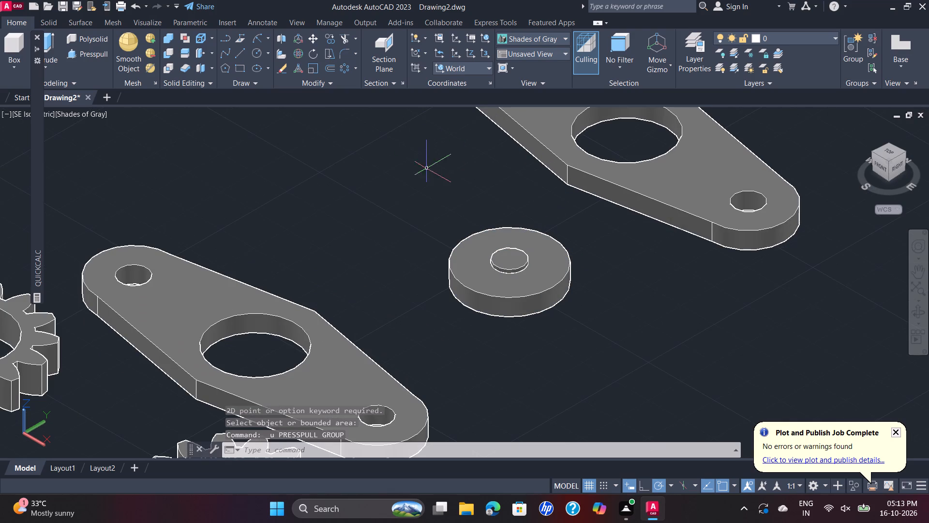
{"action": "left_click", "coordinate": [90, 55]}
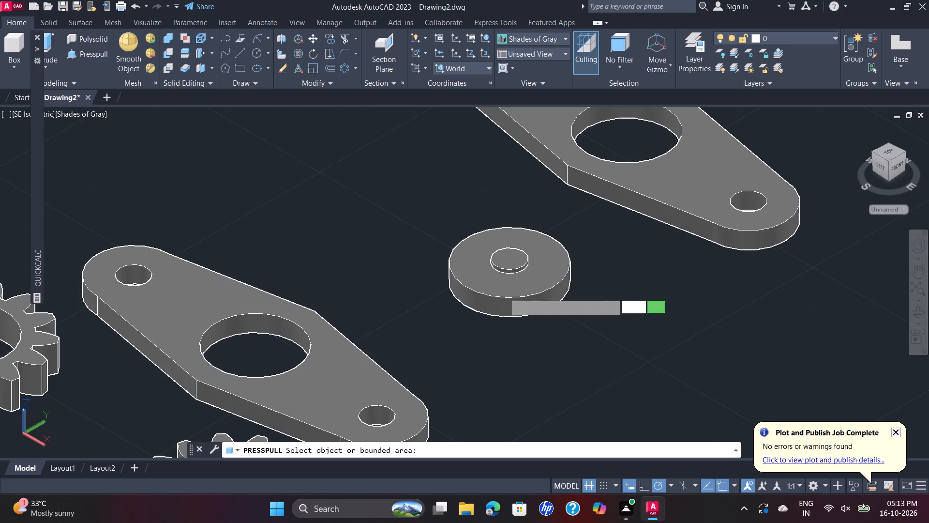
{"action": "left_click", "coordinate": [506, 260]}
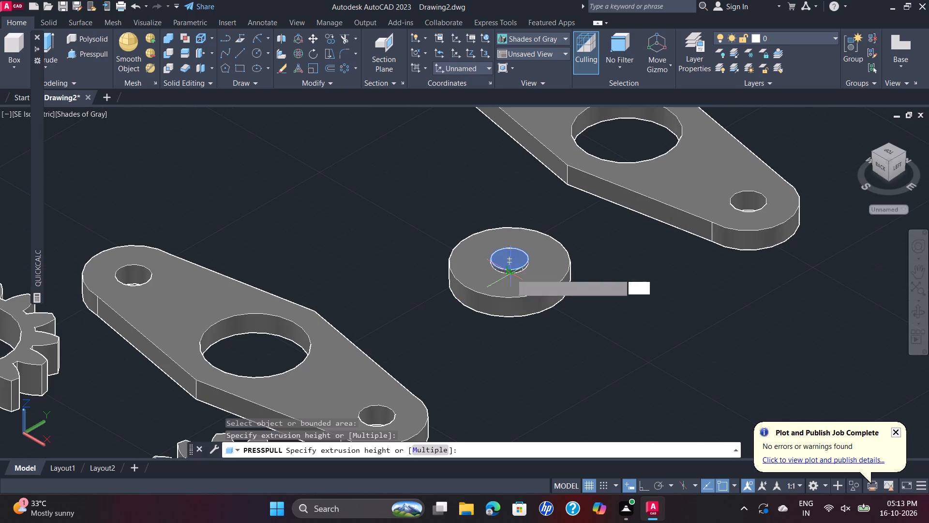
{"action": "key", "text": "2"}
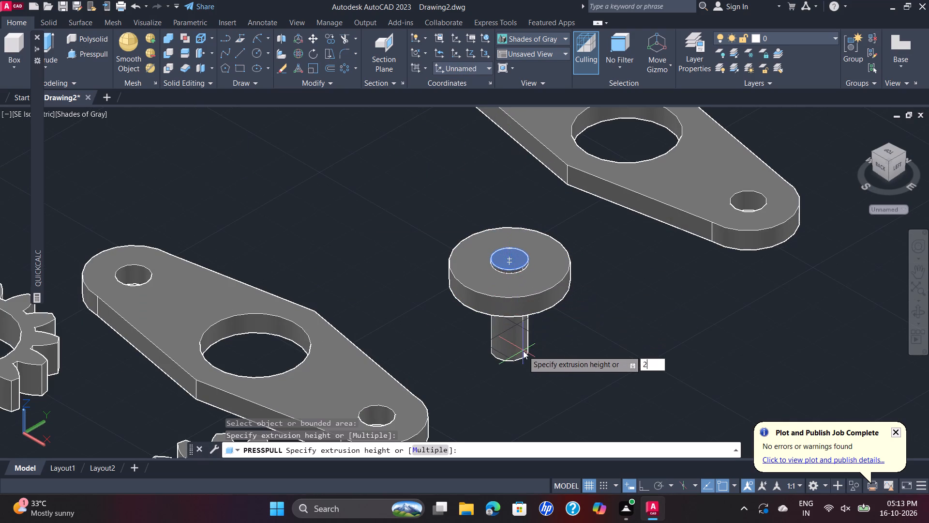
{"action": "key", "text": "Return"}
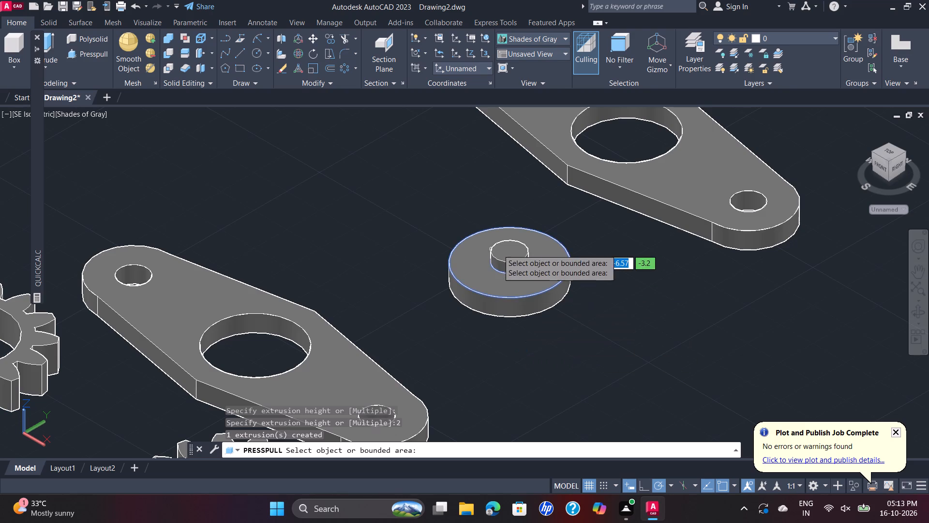
Presspull the boss's top face down through the full thickness of the disc to cut the central hole.
{"action": "left_click", "coordinate": [503, 249]}
{"action": "left_click", "coordinate": [502, 342]}
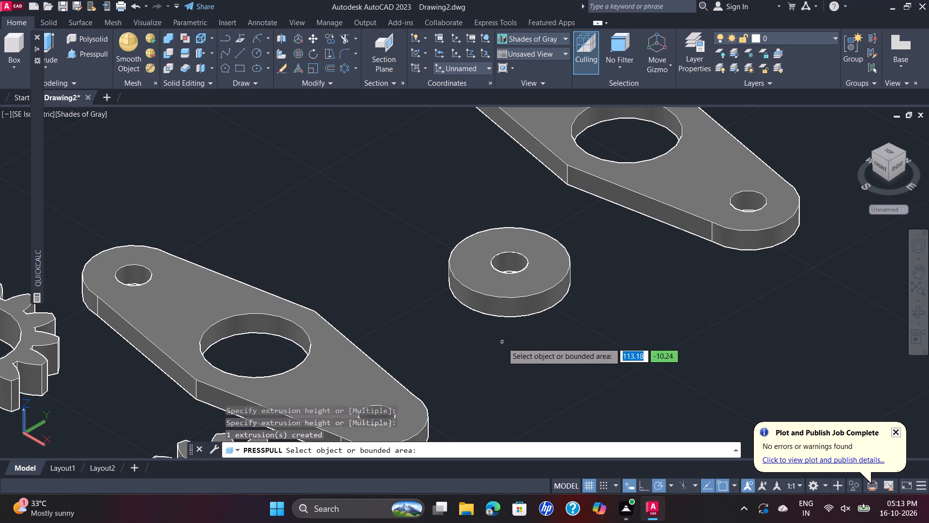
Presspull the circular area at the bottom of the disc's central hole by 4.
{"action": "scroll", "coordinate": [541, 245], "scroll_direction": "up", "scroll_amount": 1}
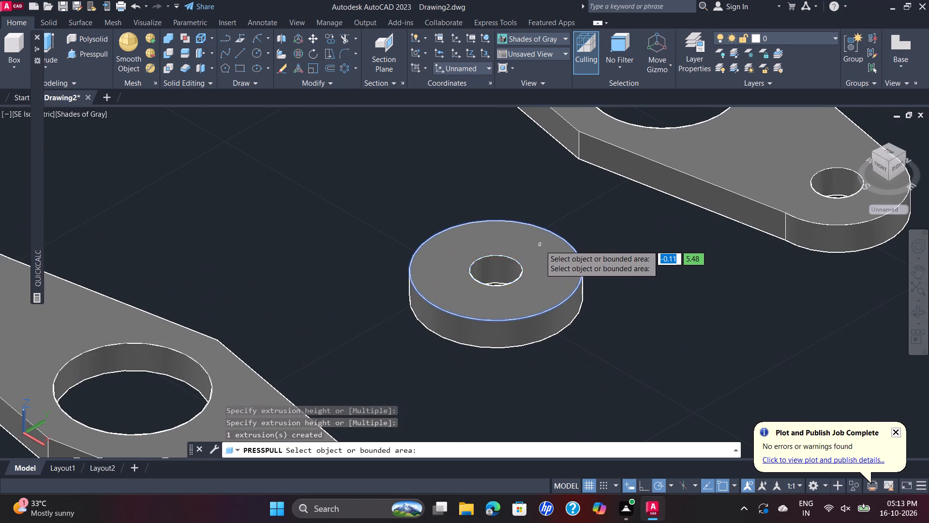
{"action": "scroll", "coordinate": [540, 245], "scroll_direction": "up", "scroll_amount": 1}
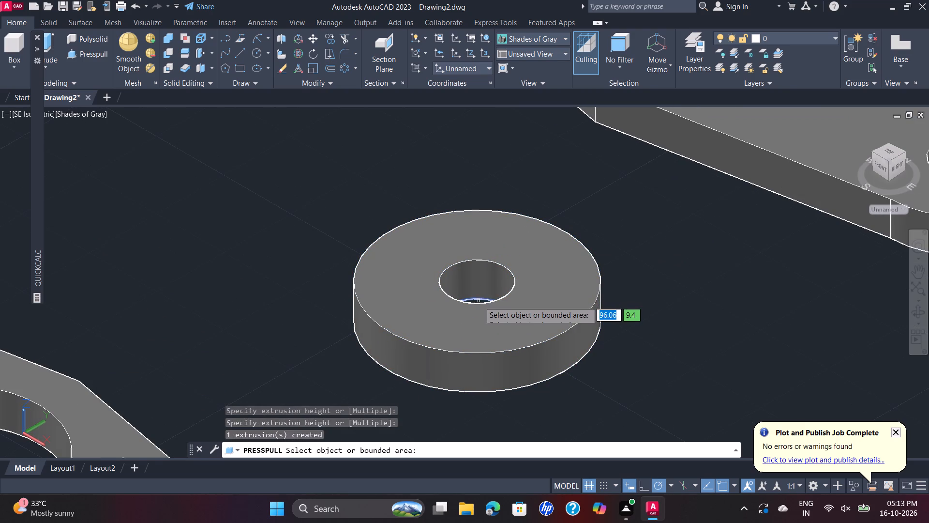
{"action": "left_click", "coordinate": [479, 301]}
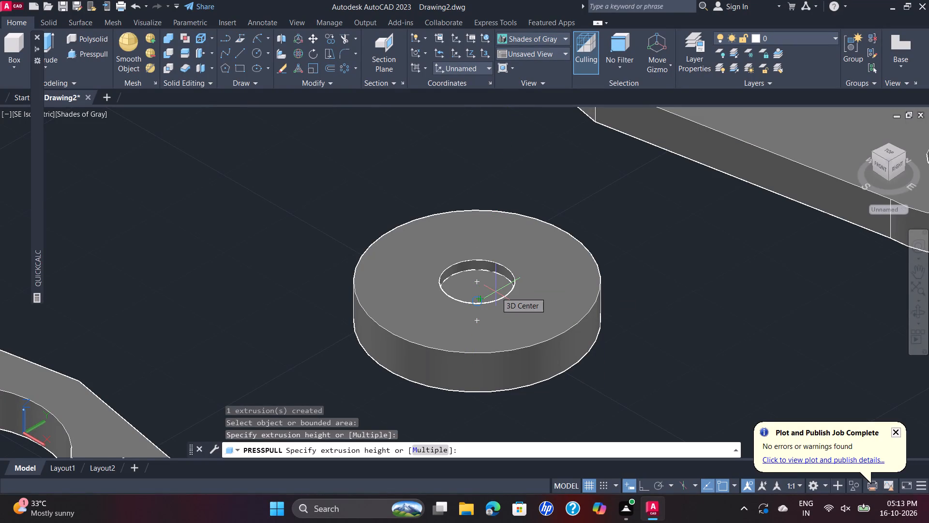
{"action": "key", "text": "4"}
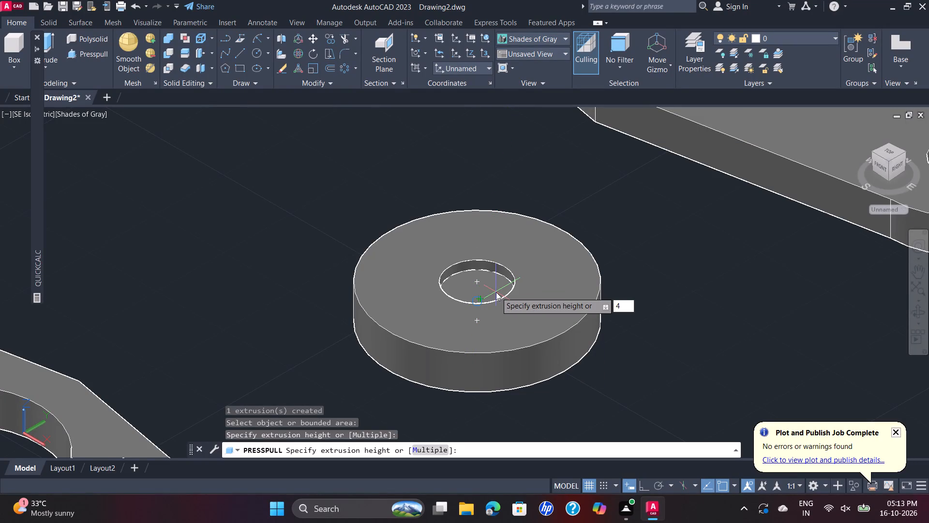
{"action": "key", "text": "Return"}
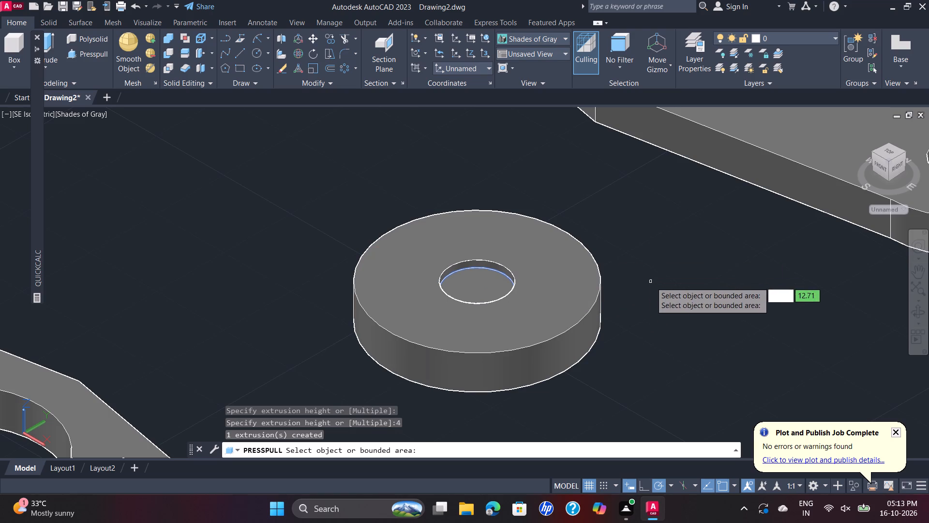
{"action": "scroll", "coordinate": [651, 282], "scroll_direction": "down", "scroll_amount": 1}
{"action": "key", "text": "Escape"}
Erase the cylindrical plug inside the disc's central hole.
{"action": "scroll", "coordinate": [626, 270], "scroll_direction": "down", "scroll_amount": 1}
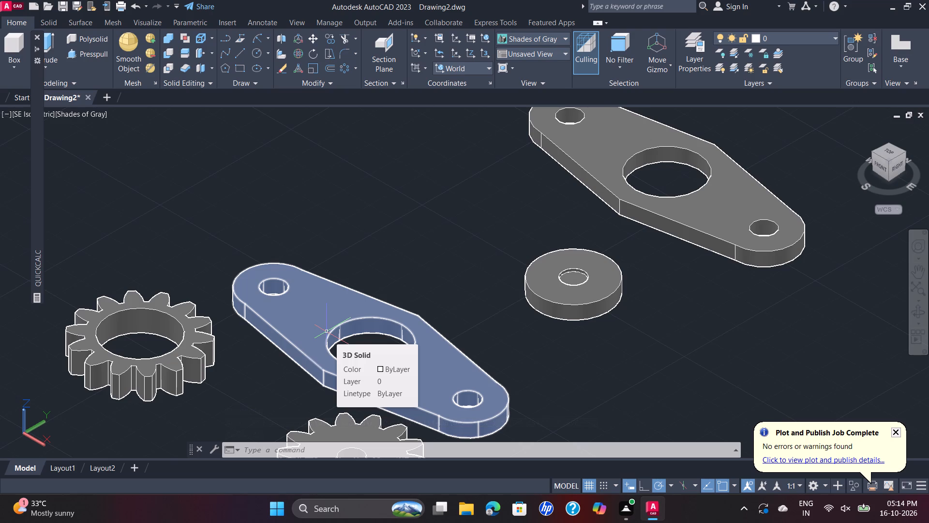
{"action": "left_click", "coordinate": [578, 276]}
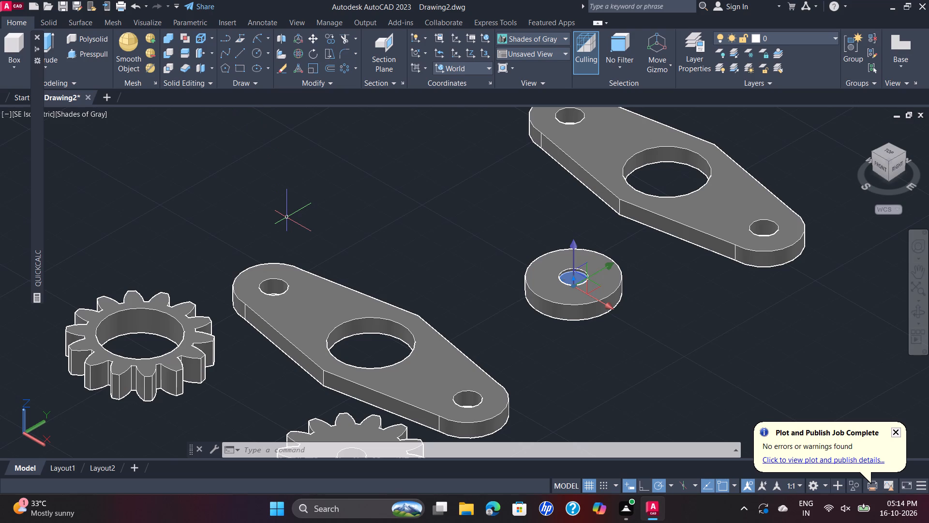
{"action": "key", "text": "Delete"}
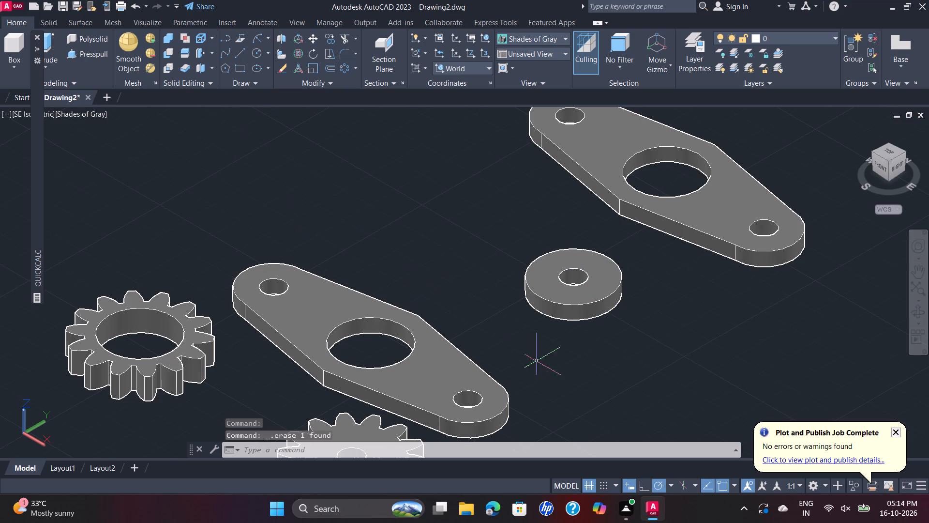
Move the large-bore gear by its bottom centre onto the small hole at the nearer link plate's far end, beside the gear.
{"action": "scroll", "coordinate": [544, 343], "scroll_direction": "down", "scroll_amount": 1}
{"action": "middle_click_drag", "start_coordinate": [551, 336], "coordinate": [555, 274]}
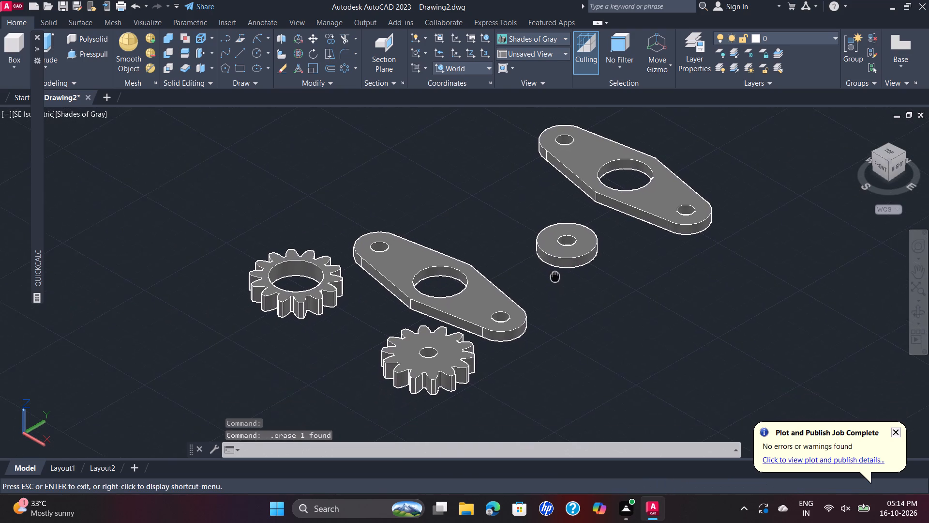
{"action": "middle_click_drag", "start_coordinate": [555, 274], "coordinate": [556, 273]}
{"action": "scroll", "coordinate": [556, 273], "scroll_direction": "up", "scroll_amount": 1}
{"action": "scroll", "coordinate": [555, 271], "scroll_direction": "down", "scroll_amount": 1}
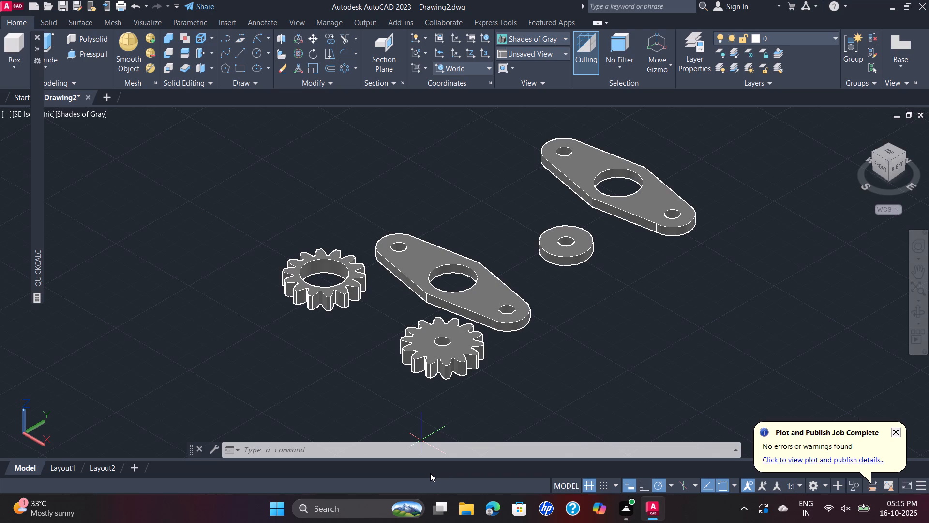
{"action": "left_click", "coordinate": [330, 258]}
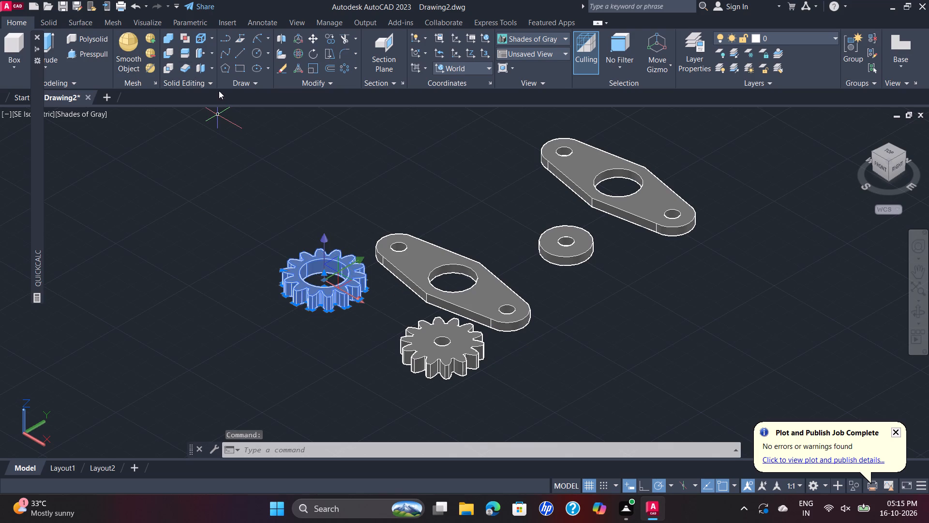
{"action": "left_click", "coordinate": [314, 38]}
{"action": "scroll", "coordinate": [305, 286], "scroll_direction": "up", "scroll_amount": 2}
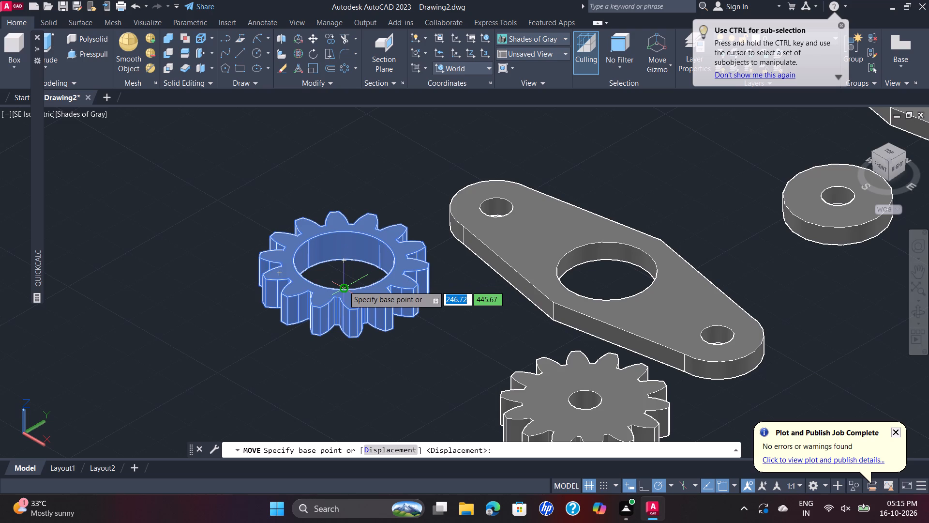
{"action": "left_click", "coordinate": [344, 286]}
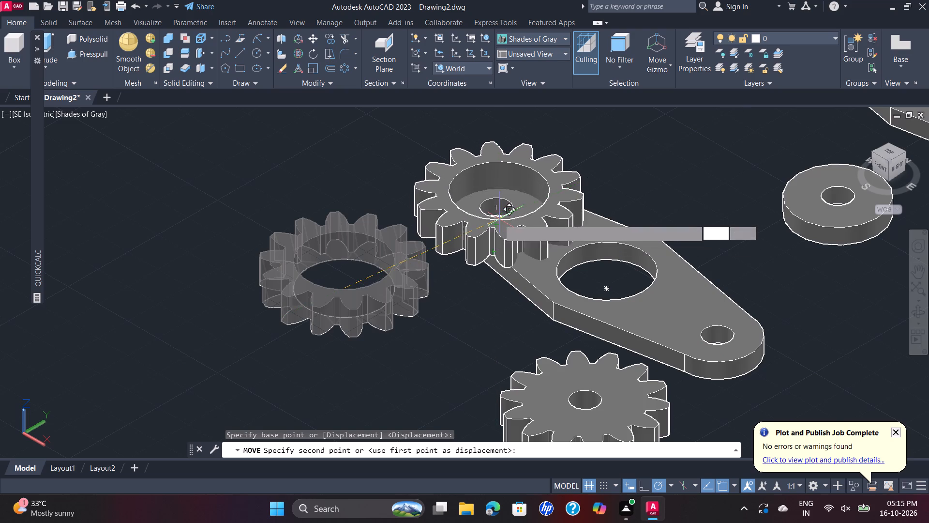
{"action": "left_click", "coordinate": [498, 207]}
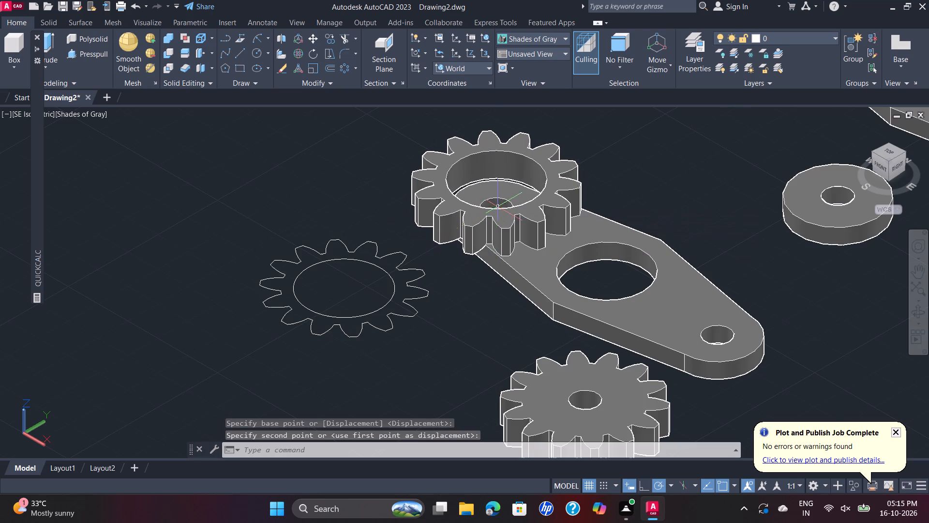
Copy the placed large-bore gear from its bottom centre to the small hole at the opposite end of the same link plate.
{"action": "scroll", "coordinate": [589, 224], "scroll_direction": "down", "scroll_amount": 1}
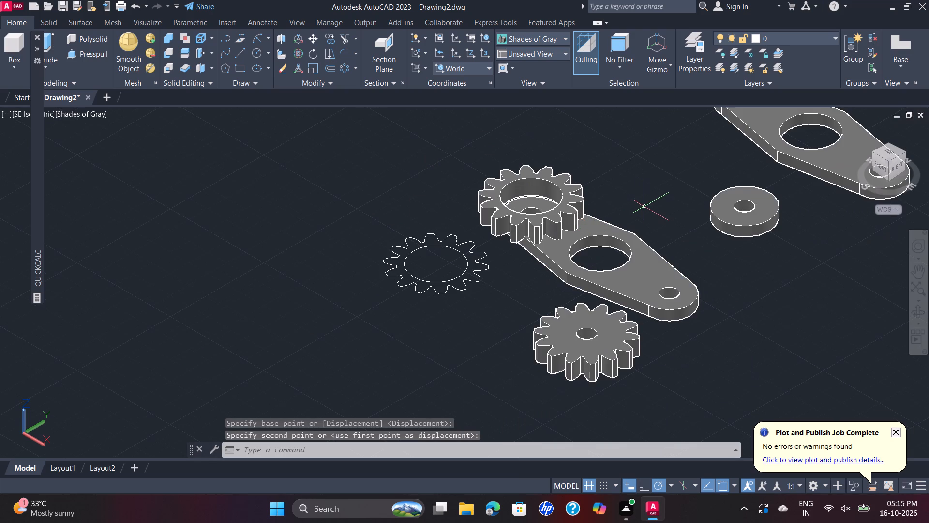
{"action": "middle_click_drag", "start_coordinate": [644, 207], "coordinate": [632, 193]}
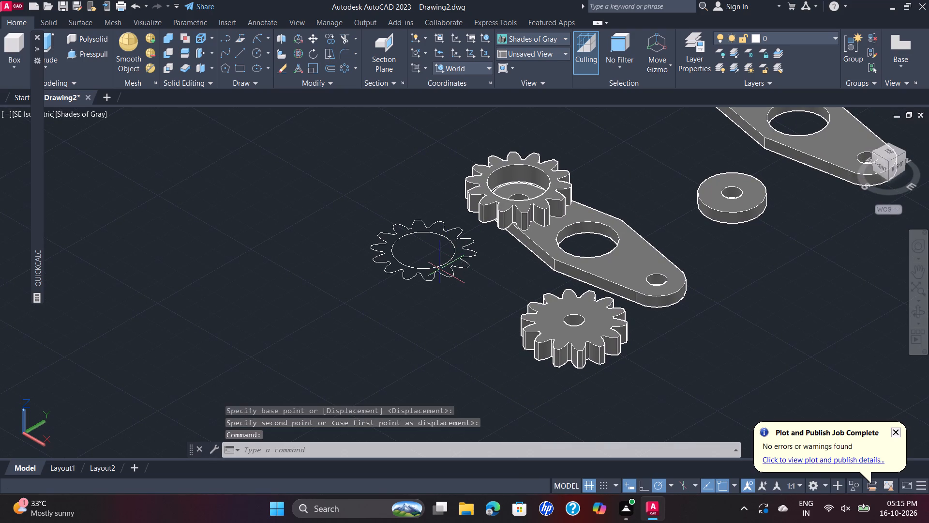
{"action": "left_click", "coordinate": [504, 213]}
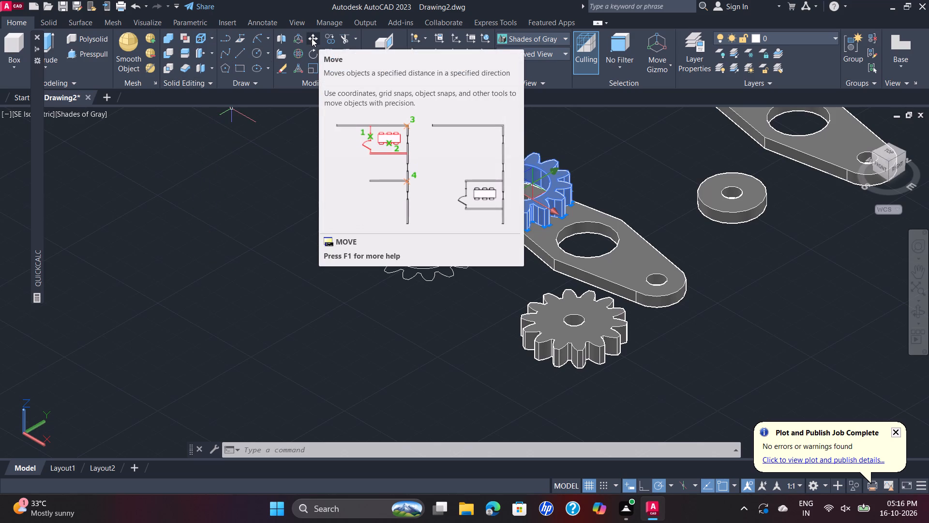
{"action": "left_click", "coordinate": [331, 40]}
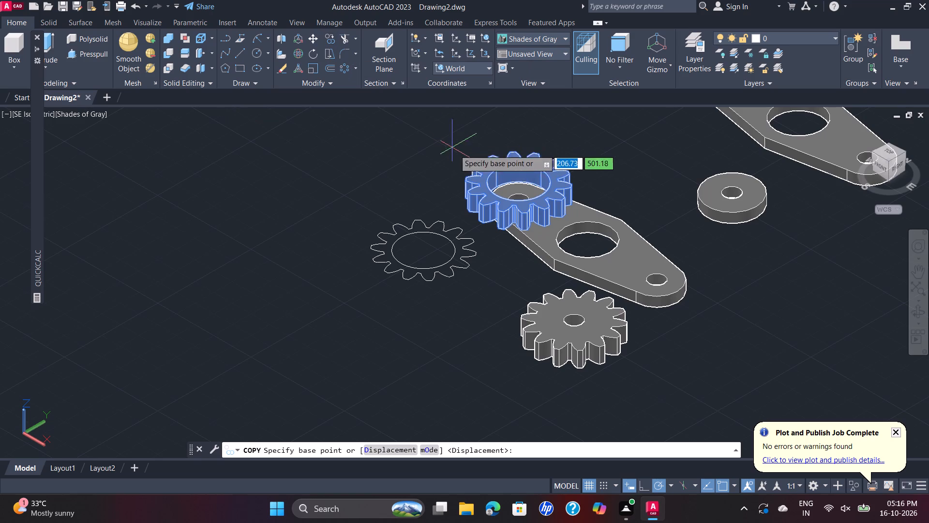
{"action": "scroll", "coordinate": [519, 199], "scroll_direction": "up", "scroll_amount": 3}
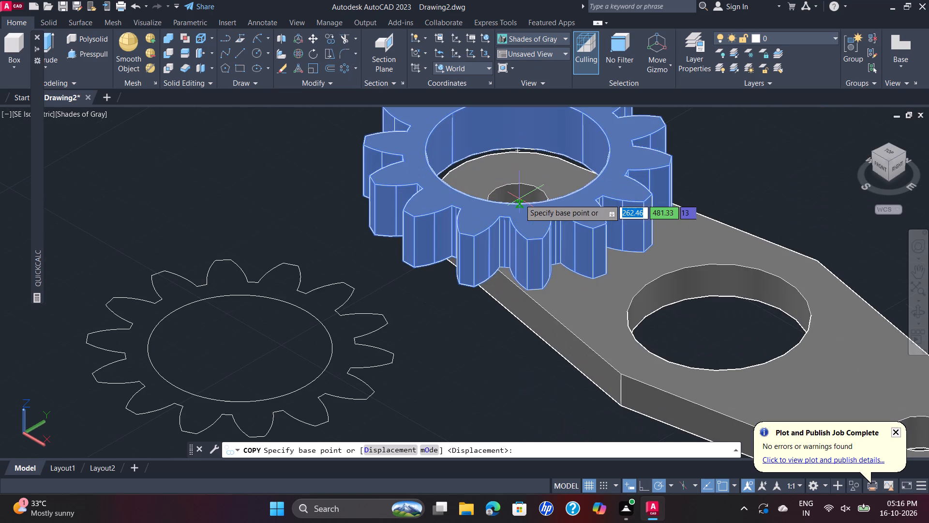
{"action": "scroll", "coordinate": [522, 198], "scroll_direction": "up", "scroll_amount": 2}
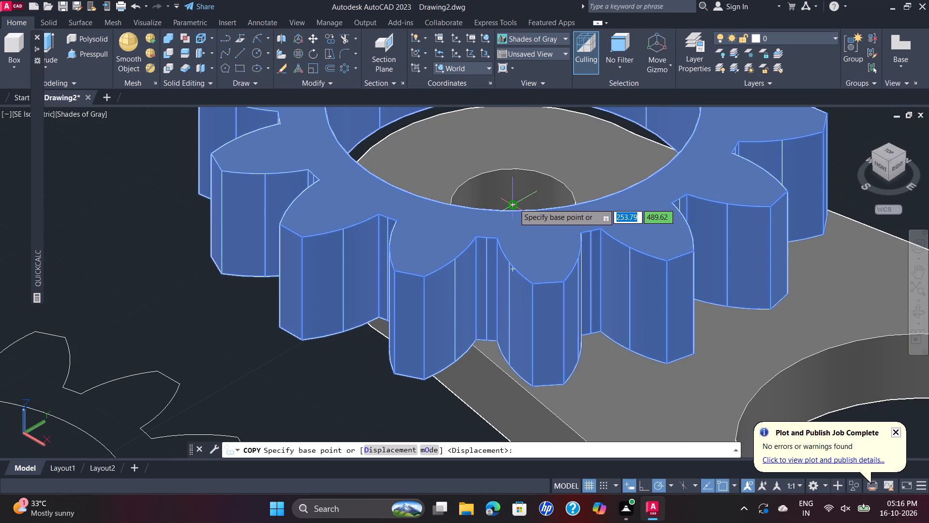
{"action": "left_click", "coordinate": [513, 204]}
{"action": "scroll", "coordinate": [626, 252], "scroll_direction": "down", "scroll_amount": 2}
{"action": "scroll", "coordinate": [731, 311], "scroll_direction": "down", "scroll_amount": 1}
{"action": "middle_click_drag", "start_coordinate": [734, 313], "coordinate": [645, 251]}
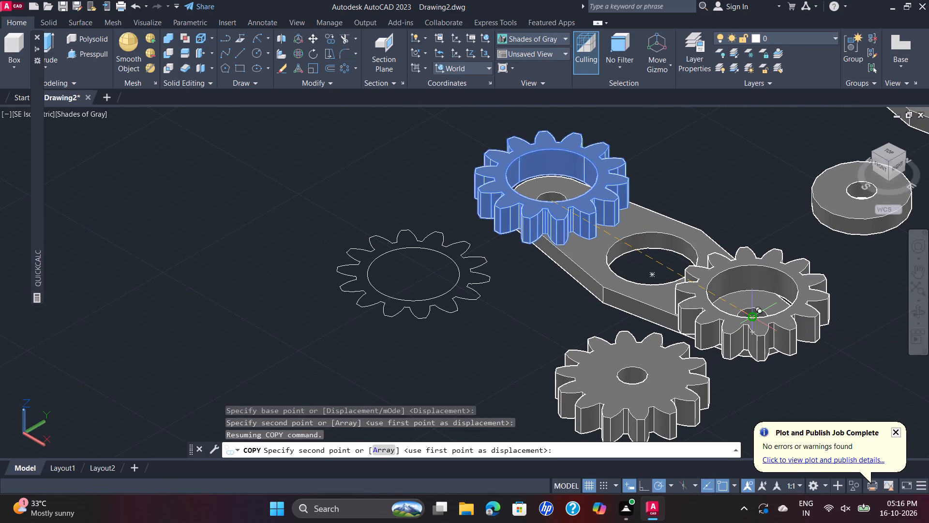
{"action": "left_click", "coordinate": [753, 318]}
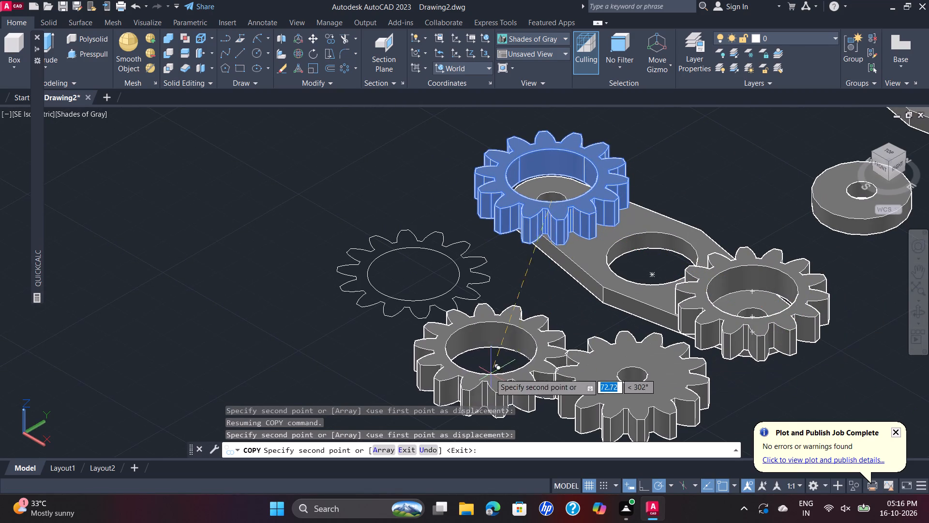
{"action": "key", "text": "Escape"}
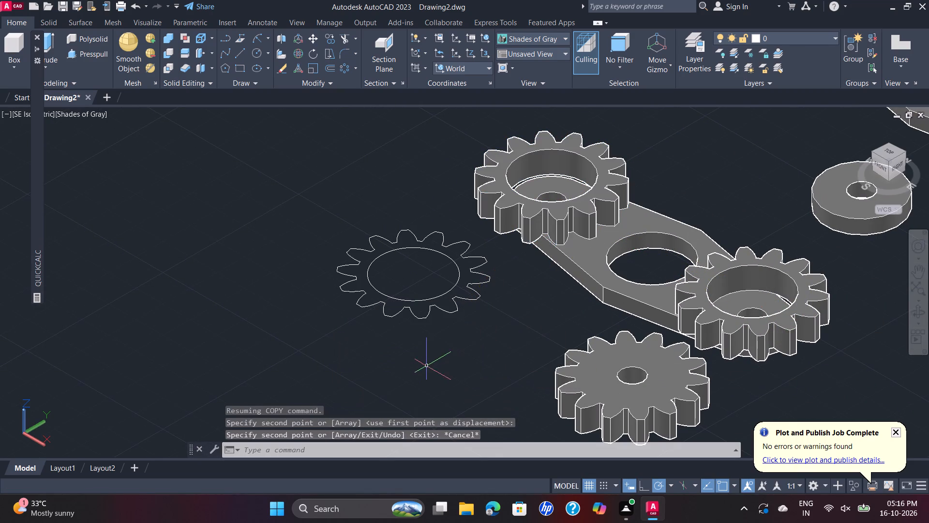
Move the small-bore gear by its bottom centre onto the centre of the link plate's large middle hole, between the two large-bore gears.
{"action": "scroll", "coordinate": [441, 358], "scroll_direction": "down", "scroll_amount": 1}
{"action": "scroll", "coordinate": [514, 357], "scroll_direction": "up", "scroll_amount": 1}
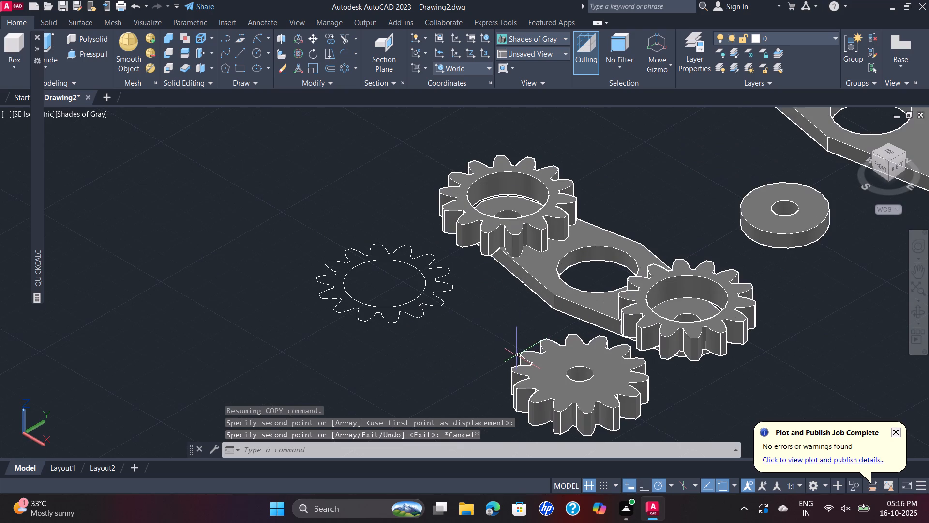
{"action": "left_click", "coordinate": [567, 383]}
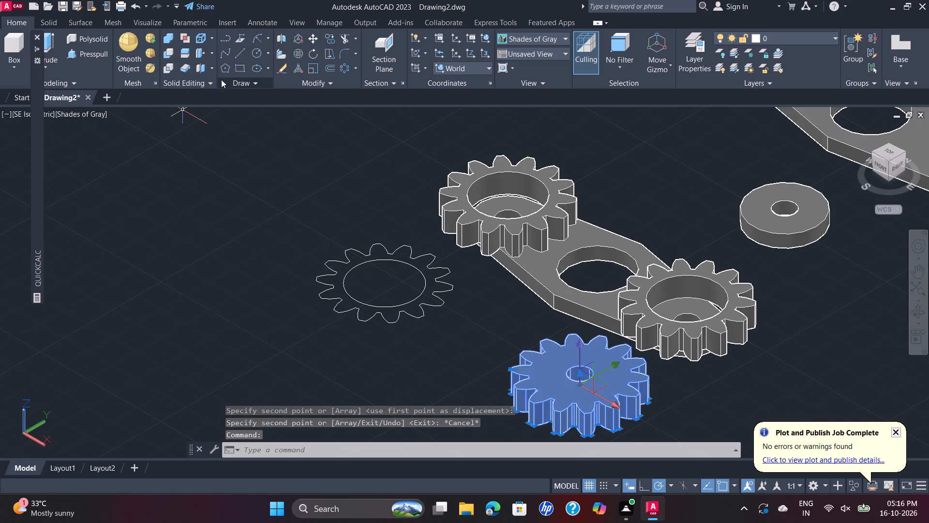
{"action": "left_click", "coordinate": [310, 41]}
{"action": "scroll", "coordinate": [586, 382], "scroll_direction": "up", "scroll_amount": 2}
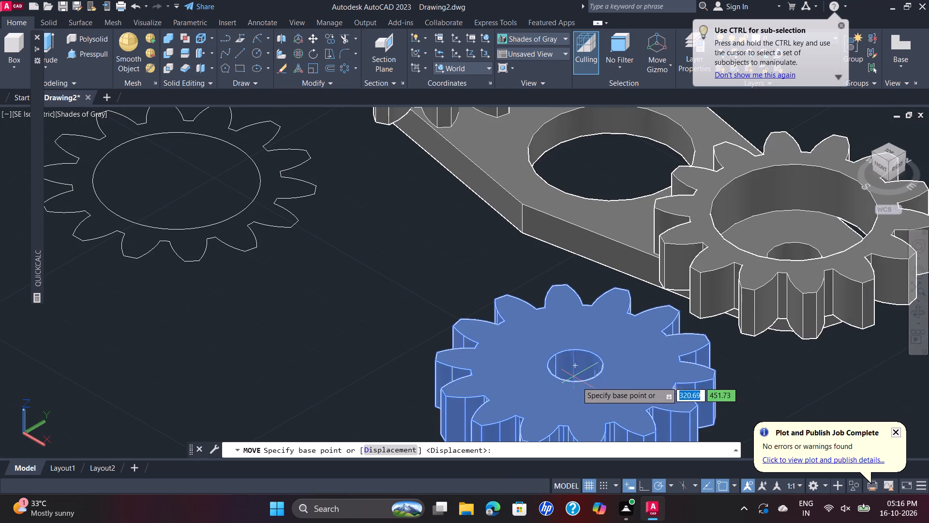
{"action": "scroll", "coordinate": [582, 411], "scroll_direction": "down", "scroll_amount": 1}
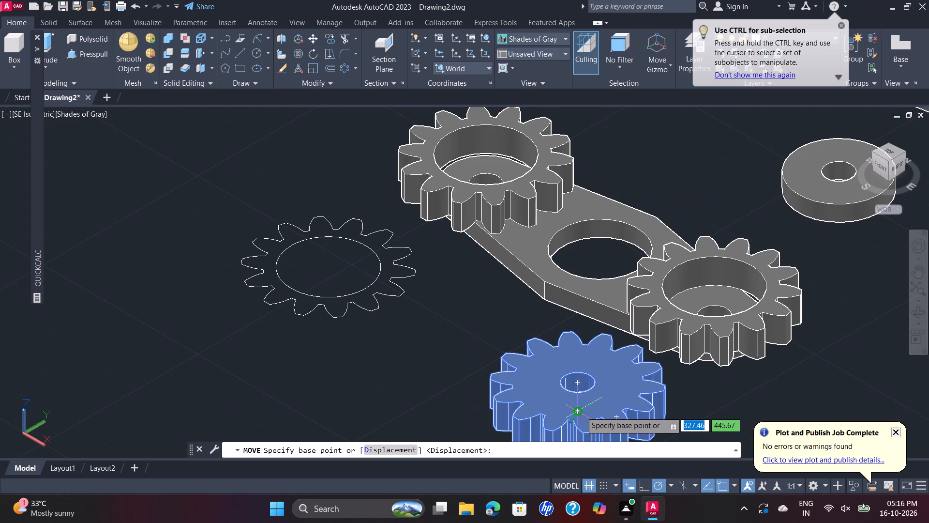
{"action": "left_click", "coordinate": [581, 412]}
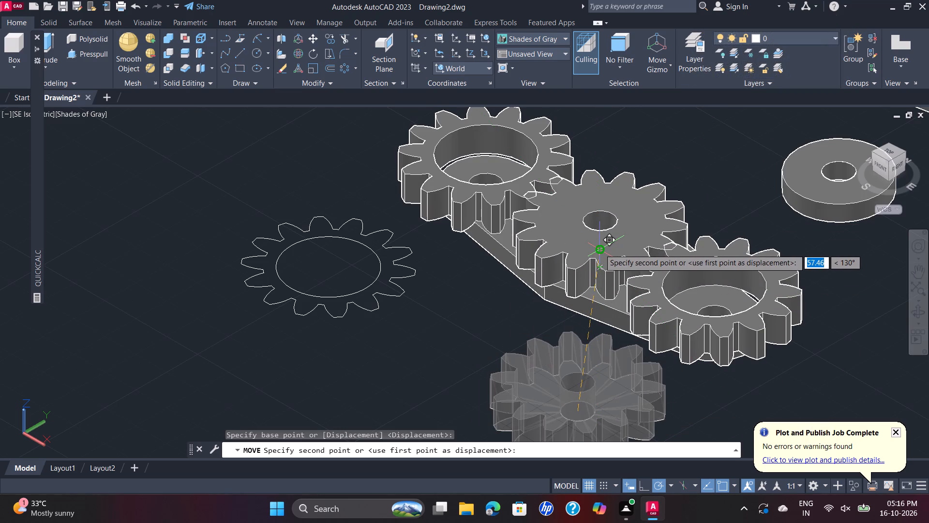
{"action": "left_click", "coordinate": [599, 249]}
{"action": "scroll", "coordinate": [678, 218], "scroll_direction": "down", "scroll_amount": 1}
{"action": "scroll", "coordinate": [696, 264], "scroll_direction": "up", "scroll_amount": 2}
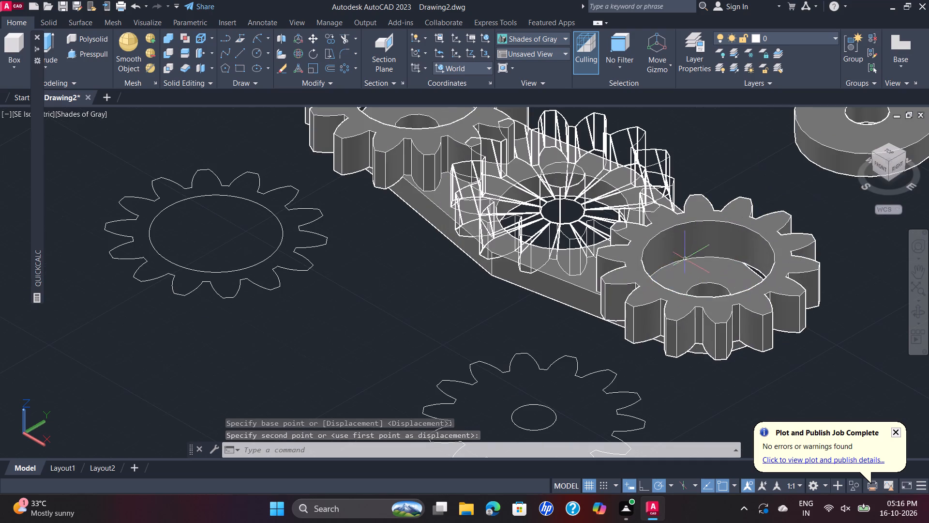
Move the second link plate by the bottom centre of its large hole onto the top centre of the middle gear's bore.
{"action": "scroll", "coordinate": [658, 255], "scroll_direction": "down", "scroll_amount": 1}
{"action": "scroll", "coordinate": [657, 255], "scroll_direction": "up", "scroll_amount": 2}
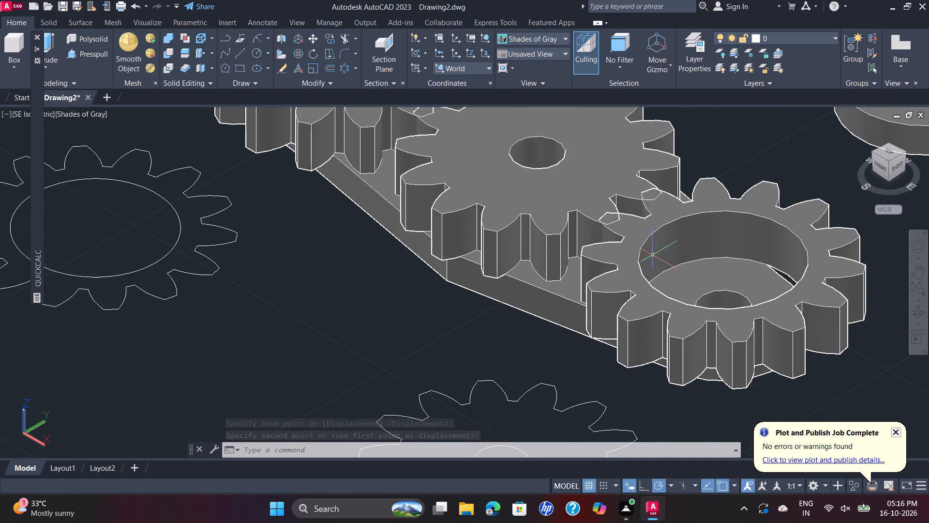
{"action": "scroll", "coordinate": [624, 249], "scroll_direction": "up", "scroll_amount": 3}
{"action": "scroll", "coordinate": [612, 240], "scroll_direction": "down", "scroll_amount": 2}
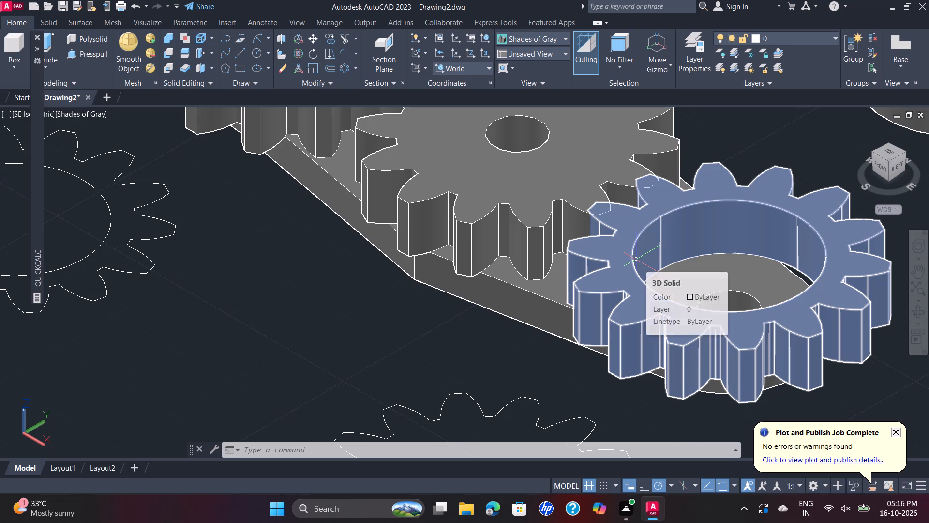
{"action": "scroll", "coordinate": [636, 259], "scroll_direction": "down", "scroll_amount": 2}
{"action": "middle_click_drag", "start_coordinate": [631, 241], "coordinate": [624, 304]}
{"action": "scroll", "coordinate": [621, 298], "scroll_direction": "up", "scroll_amount": 1}
{"action": "scroll", "coordinate": [570, 335], "scroll_direction": "down", "scroll_amount": 1}
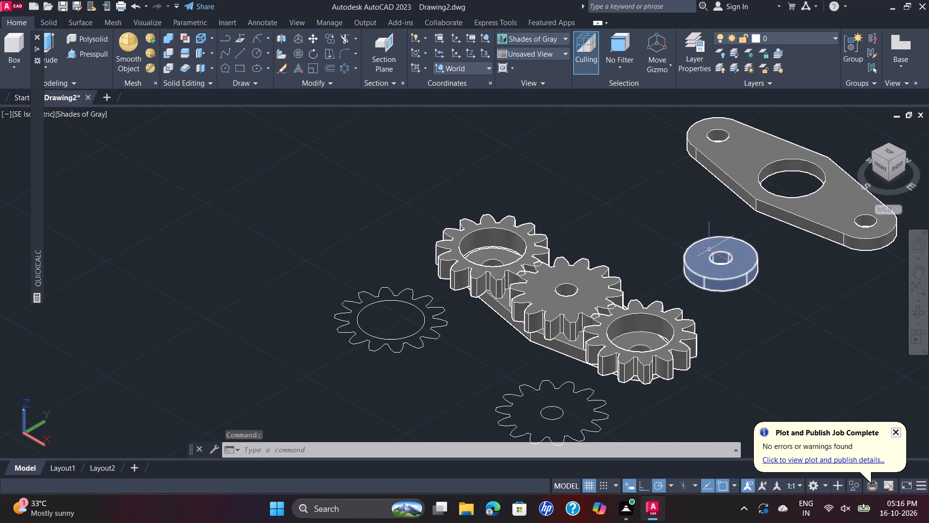
{"action": "left_click", "coordinate": [725, 175]}
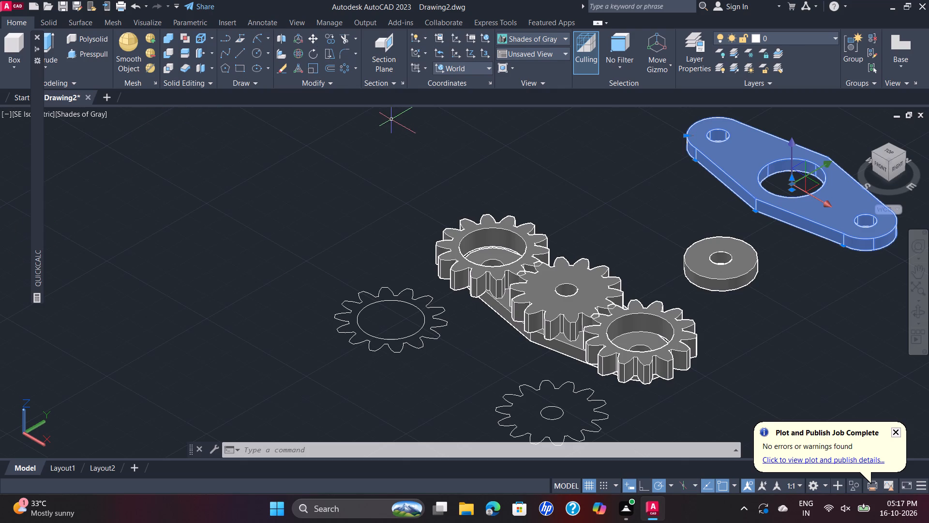
{"action": "left_click", "coordinate": [315, 33]}
{"action": "left_click", "coordinate": [789, 190]}
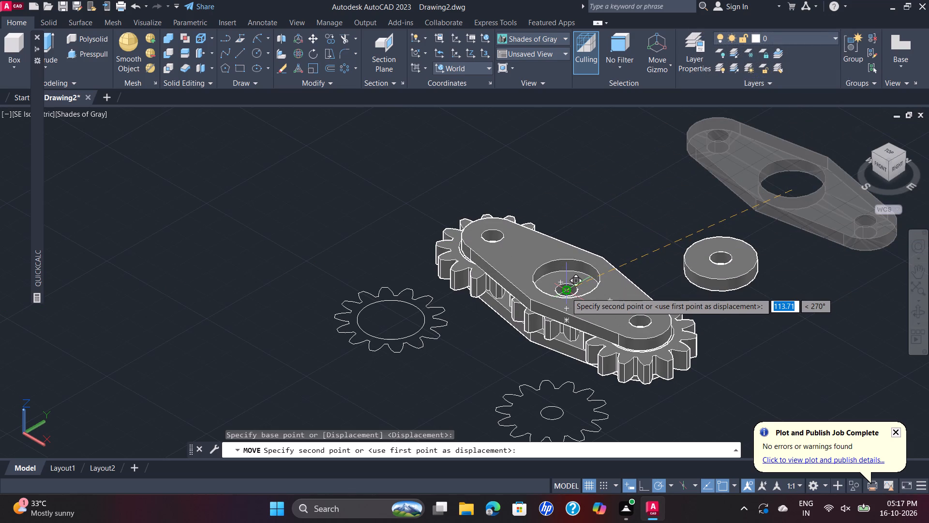
{"action": "left_click", "coordinate": [566, 292]}
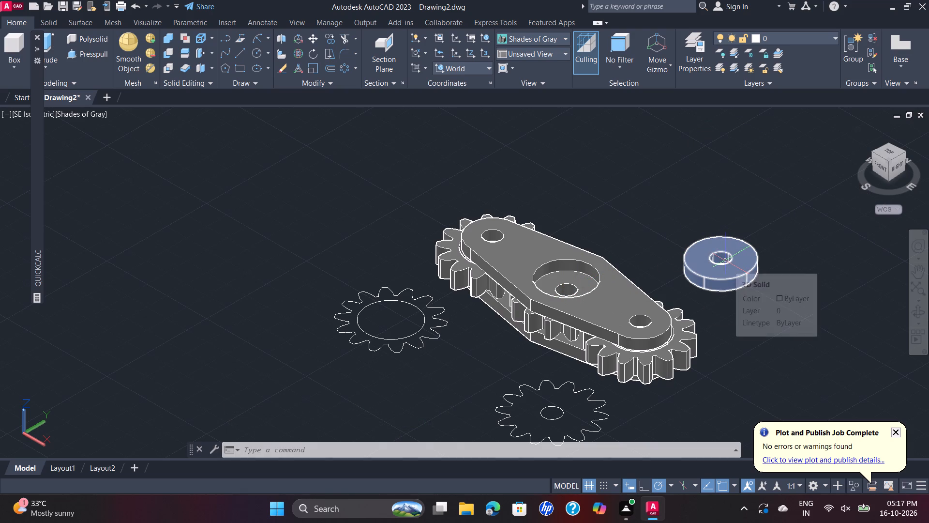
Move the disc by its bottom centre onto the top centre of the upper link plate's large middle hole.
{"action": "left_click", "coordinate": [729, 264]}
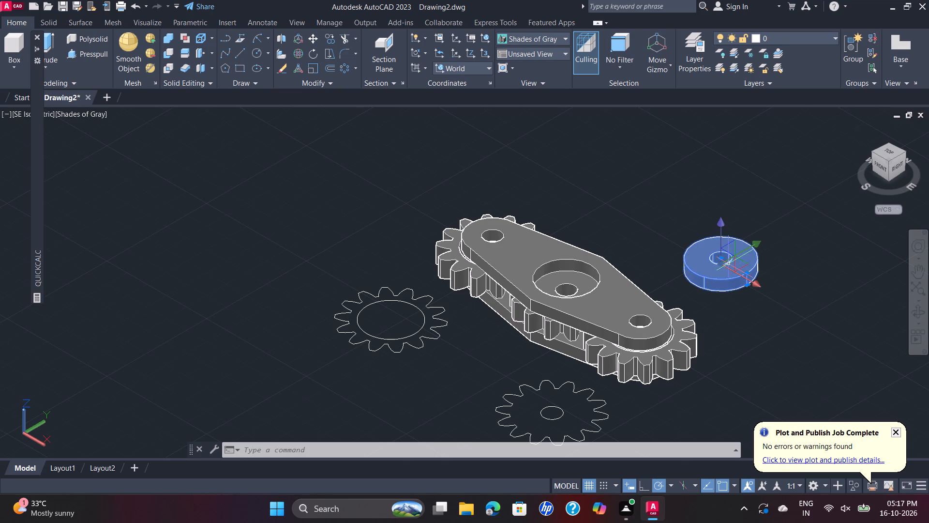
{"action": "left_click", "coordinate": [317, 40]}
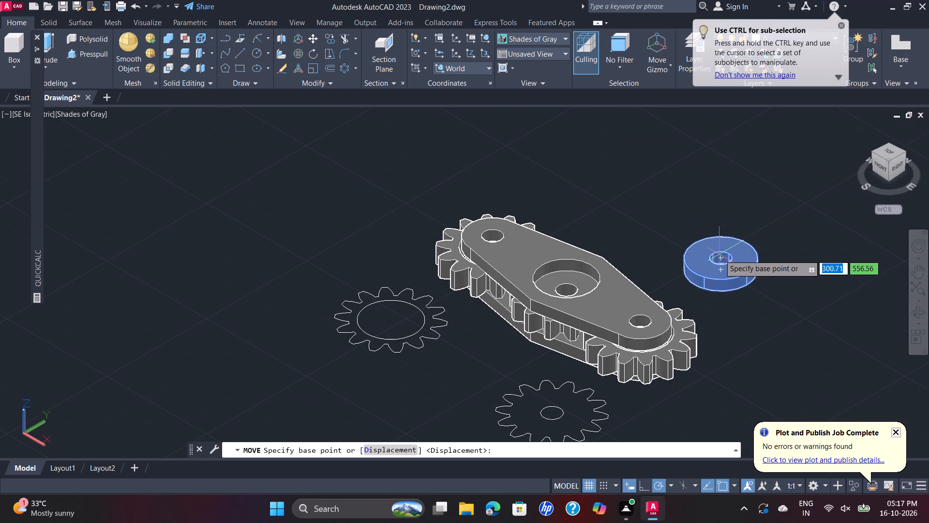
{"action": "left_click", "coordinate": [720, 272]}
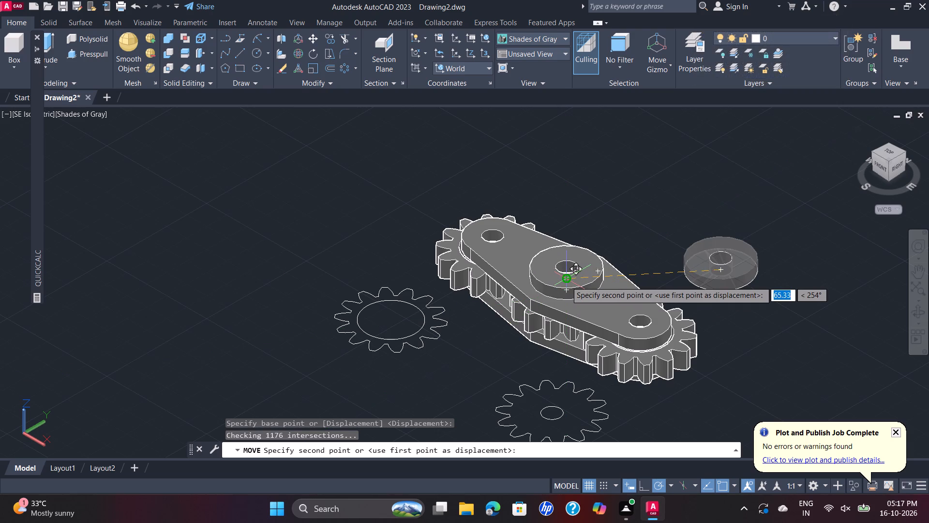
{"action": "left_click", "coordinate": [566, 281]}
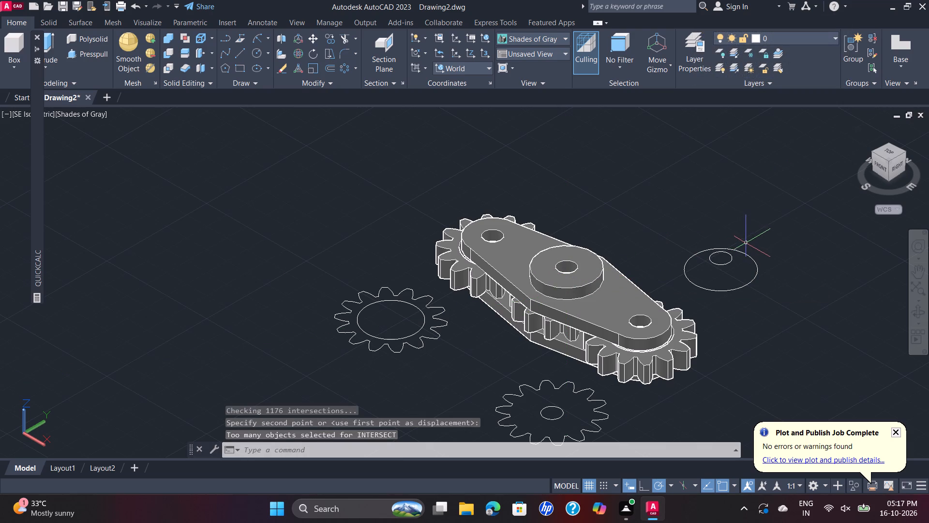
Erase the two leftover construction circles at the disc's former location.
{"action": "scroll", "coordinate": [747, 248], "scroll_direction": "down", "scroll_amount": 1}
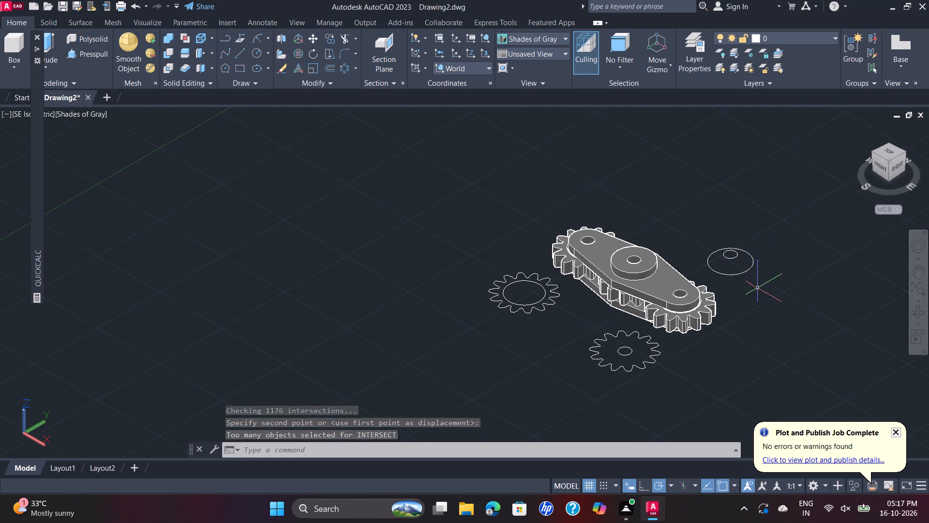
{"action": "scroll", "coordinate": [758, 288], "scroll_direction": "up", "scroll_amount": 1}
{"action": "left_click", "coordinate": [685, 210]}
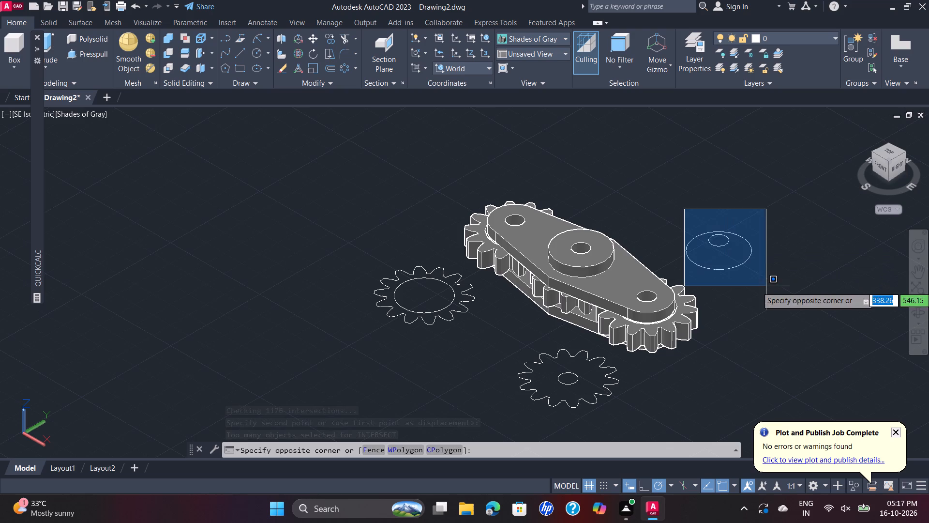
{"action": "left_click", "coordinate": [768, 287]}
{"action": "key", "text": "Delete"}
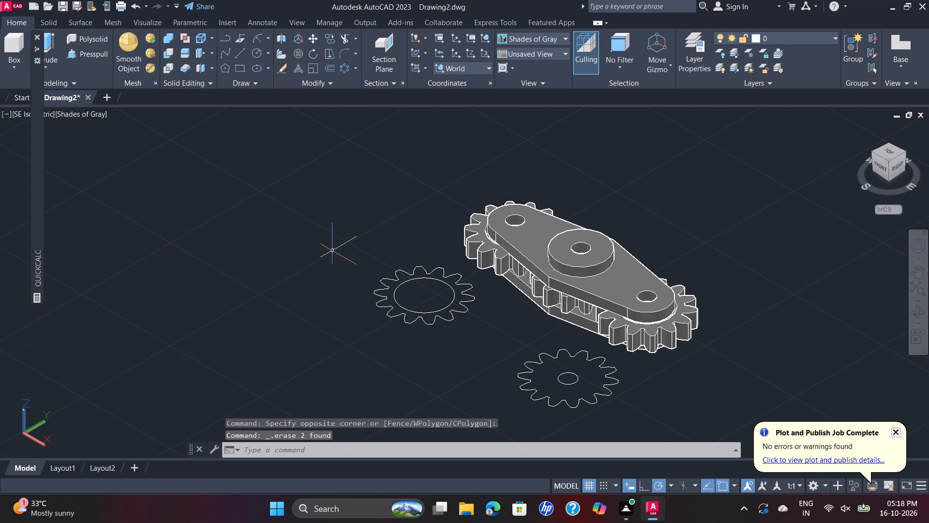
Erase the two leftover 2D gear outlines together with their bore circles, beside the assembly.
{"action": "left_click", "coordinate": [318, 242]}
{"action": "left_click", "coordinate": [441, 387]}
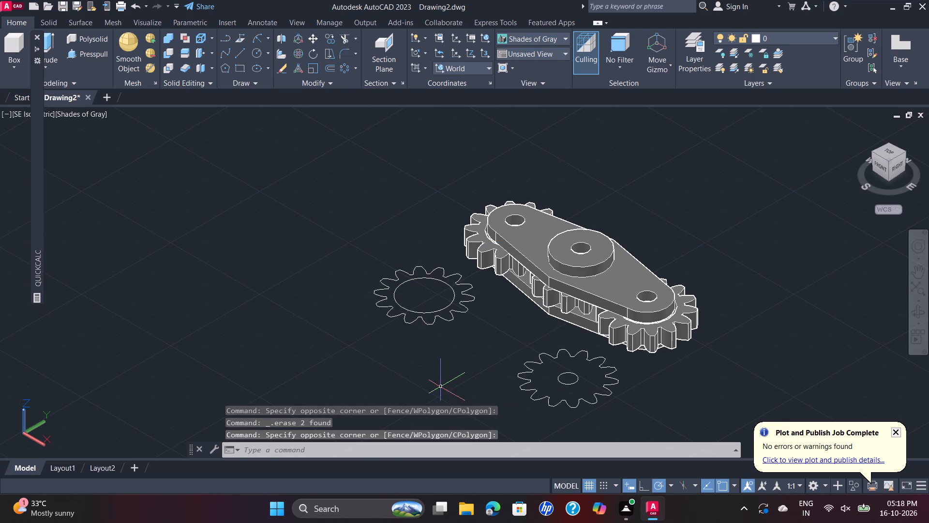
{"action": "left_click_drag", "start_coordinate": [645, 419], "coordinate": [644, 414]}
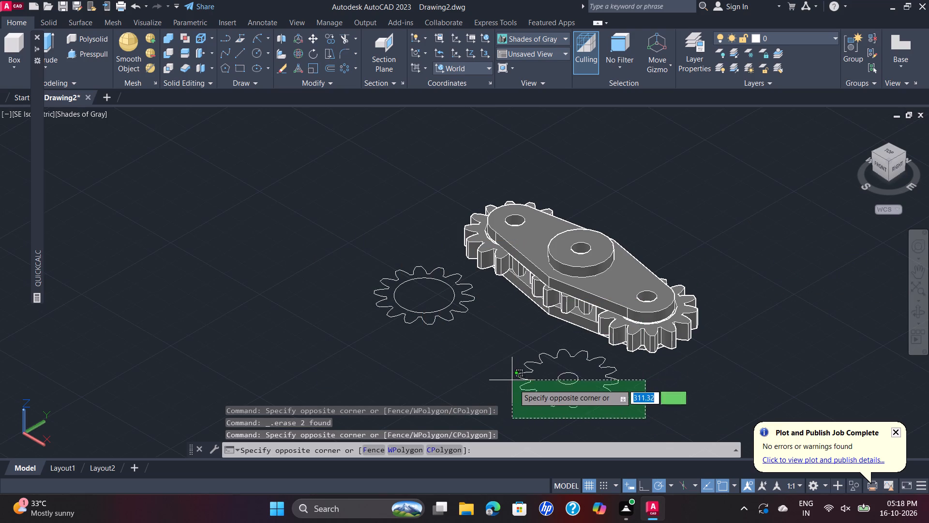
{"action": "left_click", "coordinate": [490, 367]}
{"action": "left_click", "coordinate": [441, 336]}
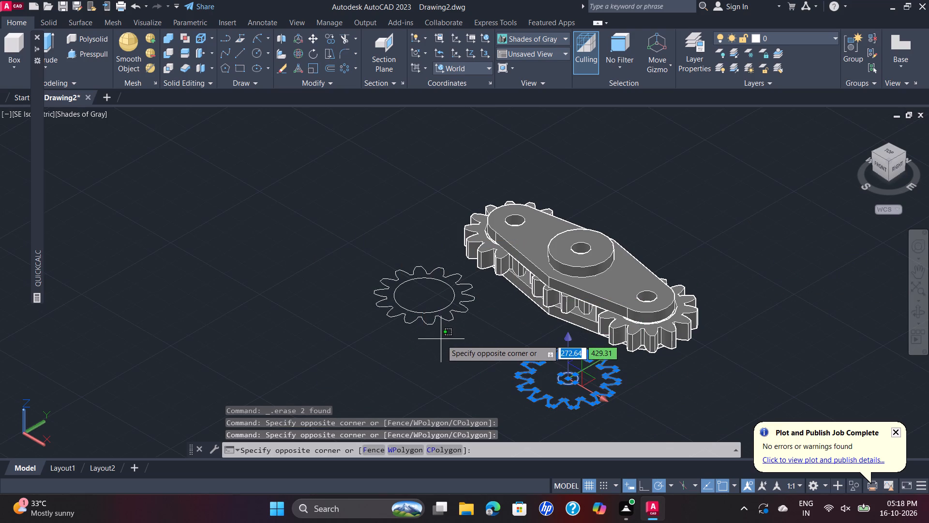
{"action": "key", "text": "Delete"}
{"action": "key", "text": "Delete"}
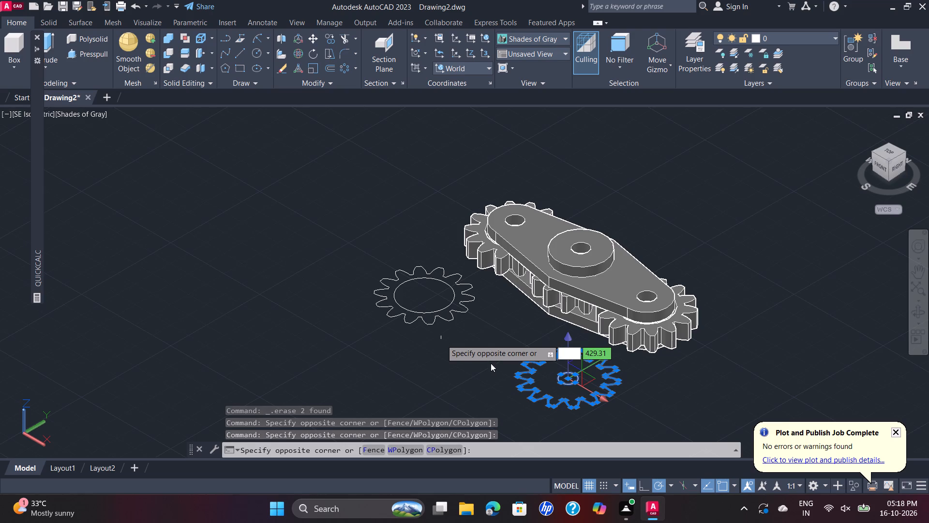
{"action": "key", "text": "Escape"}
{"action": "key", "text": "Delete"}
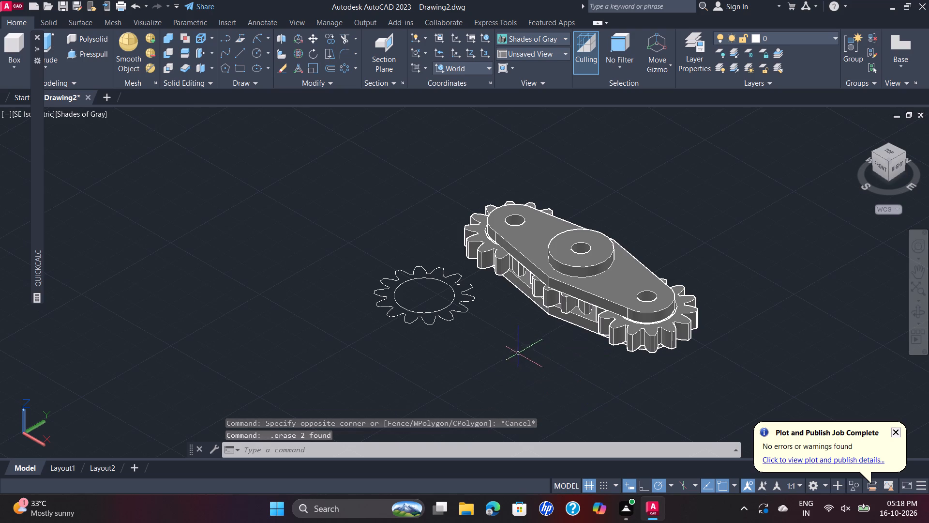
{"action": "left_click_drag", "start_coordinate": [458, 329], "coordinate": [449, 319]}
{"action": "left_click", "coordinate": [364, 248]}
{"action": "key", "text": "Delete"}
Examine the assembled link plates, gears and disc closely.
{"action": "scroll", "coordinate": [621, 258], "scroll_direction": "down", "scroll_amount": 1}
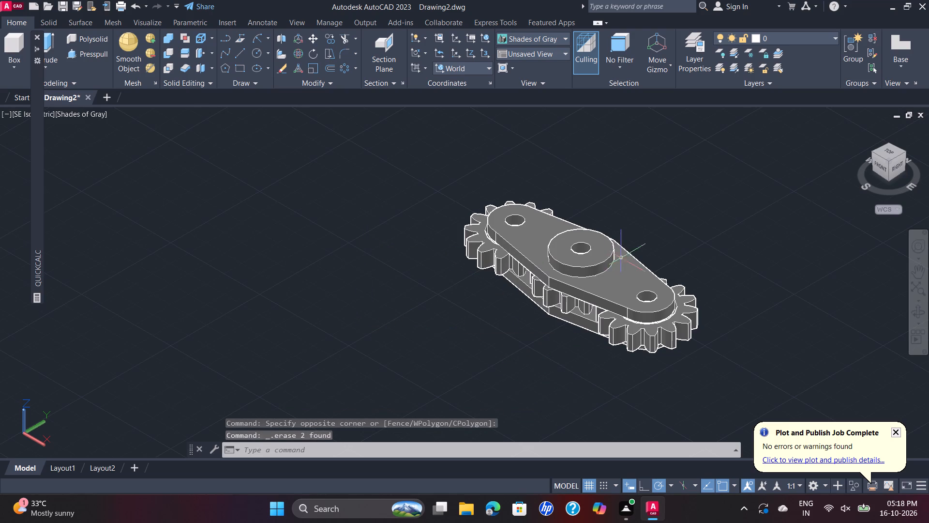
{"action": "scroll", "coordinate": [621, 258], "scroll_direction": "up", "scroll_amount": 3}
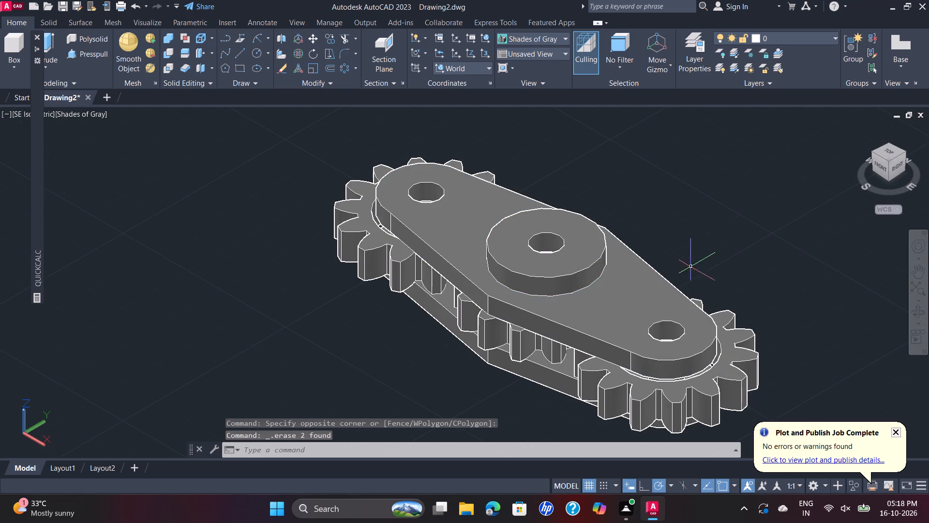
{"action": "scroll", "coordinate": [720, 357], "scroll_direction": "up", "scroll_amount": 2}
{"action": "scroll", "coordinate": [720, 359], "scroll_direction": "down", "scroll_amount": 1}
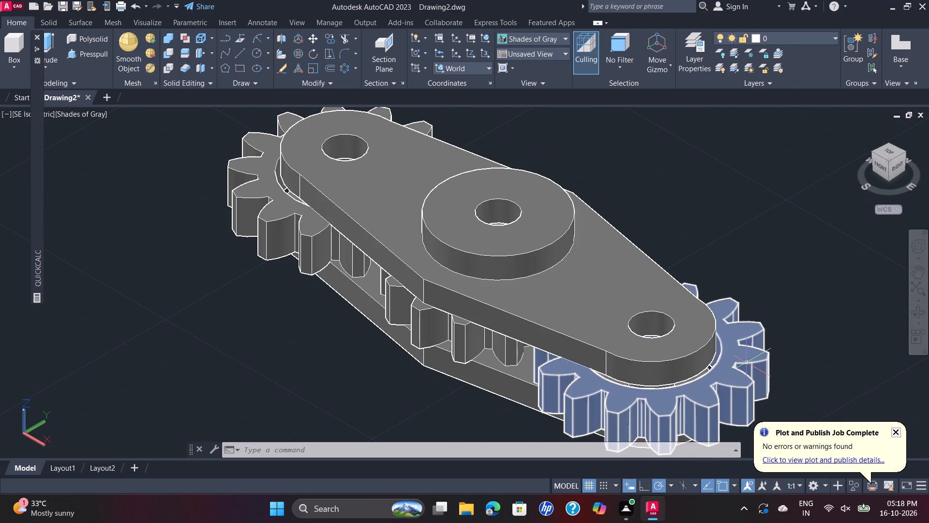
{"action": "scroll", "coordinate": [747, 363], "scroll_direction": "down", "scroll_amount": 1}
{"action": "middle_click_drag", "start_coordinate": [744, 317], "coordinate": [755, 269]}
{"action": "scroll", "coordinate": [755, 269], "scroll_direction": "up", "scroll_amount": 1}
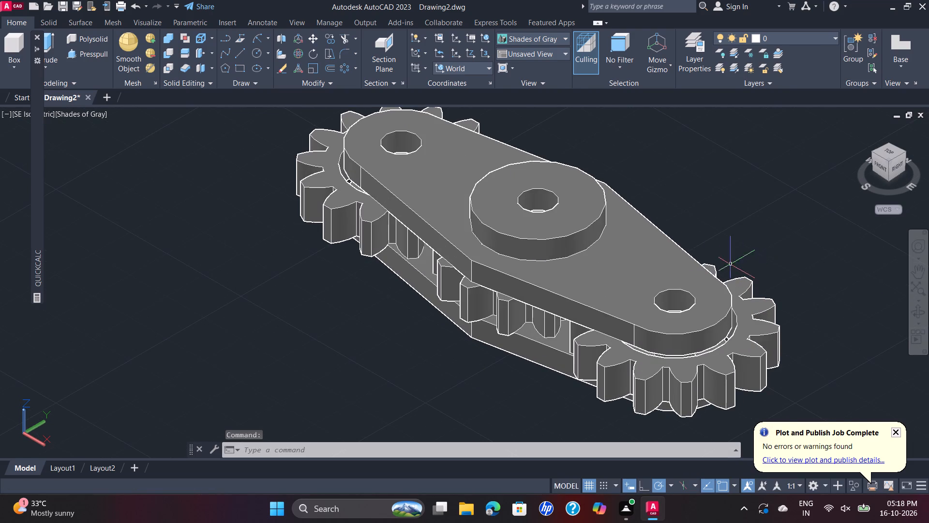
{"action": "scroll", "coordinate": [694, 259], "scroll_direction": "down", "scroll_amount": 1}
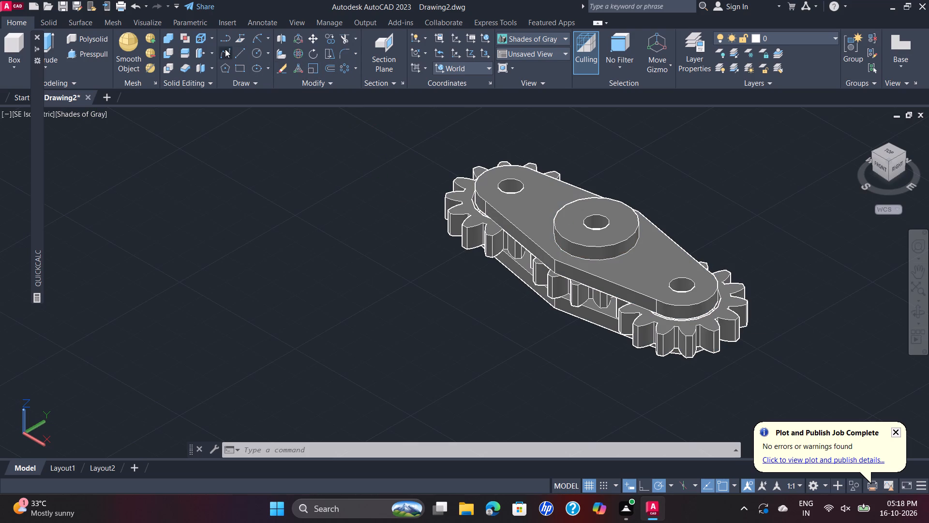
Draw a circle of radius 4 in the empty area beside the assembly.
{"action": "left_click", "coordinate": [253, 56]}
{"action": "left_click", "coordinate": [161, 254]}
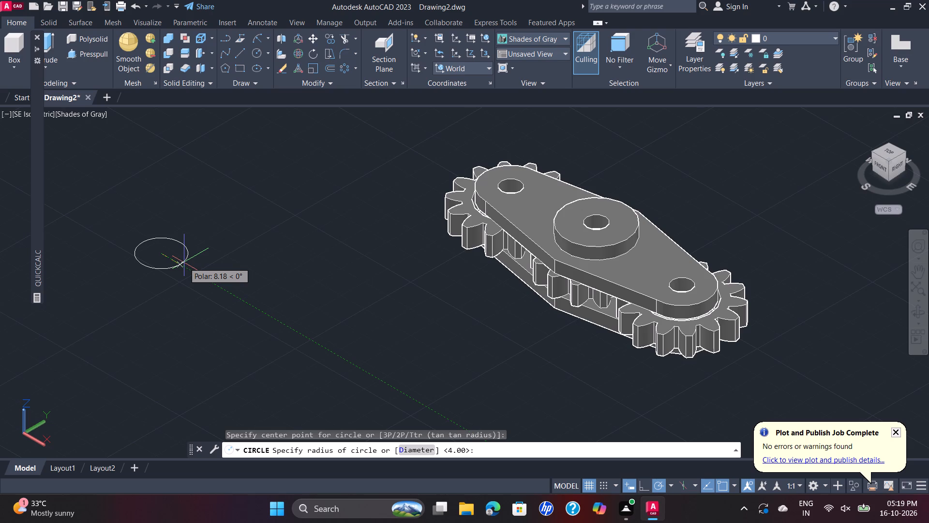
{"action": "key", "text": "4"}
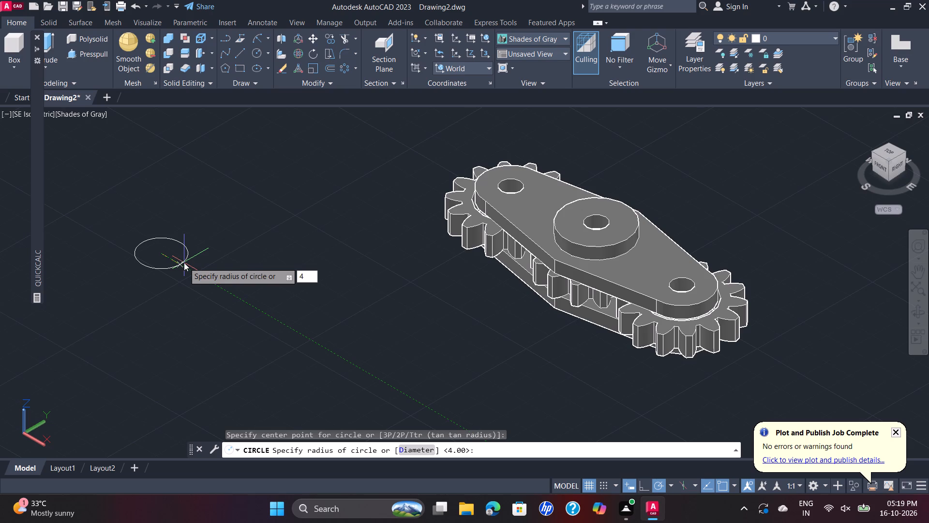
{"action": "key", "text": "Return"}
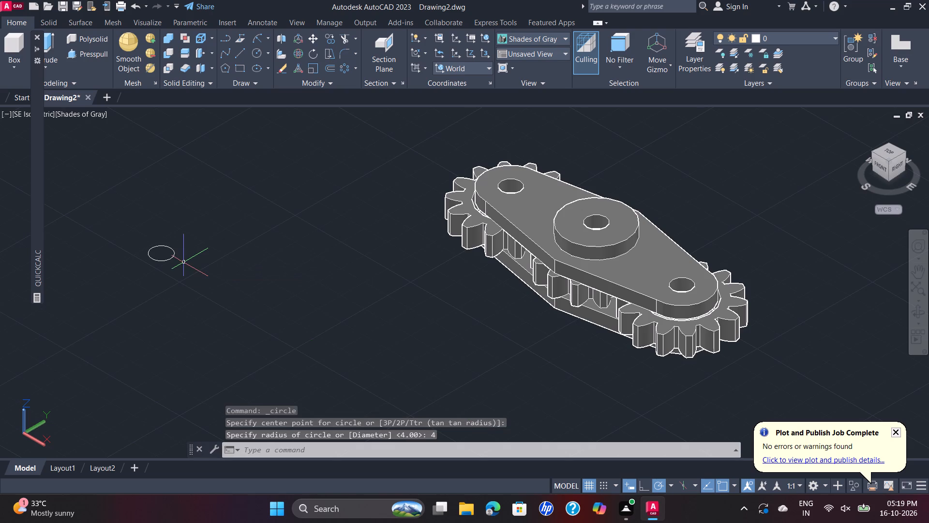
Draw a circle of radius 18 next to the radius 4 circle.
{"action": "scroll", "coordinate": [175, 246], "scroll_direction": "up", "scroll_amount": 3}
{"action": "scroll", "coordinate": [160, 216], "scroll_direction": "down", "scroll_amount": 1}
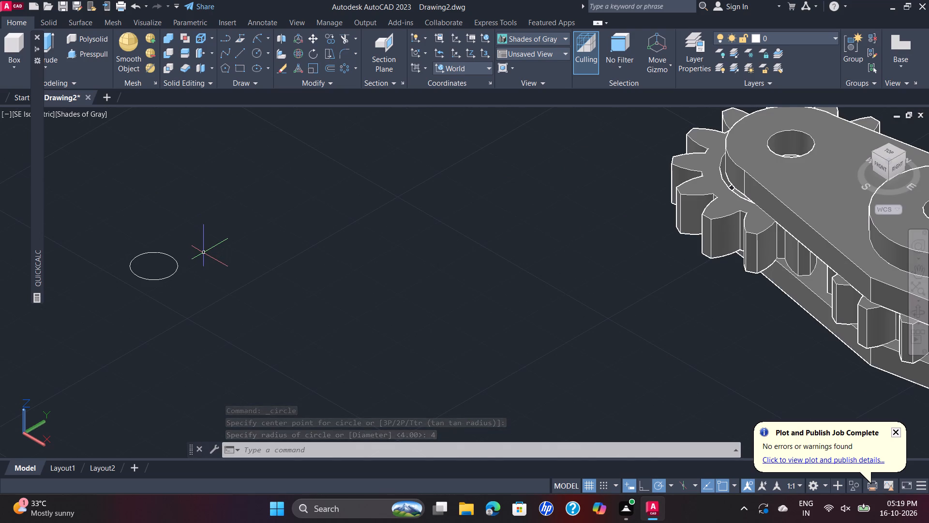
{"action": "scroll", "coordinate": [203, 261], "scroll_direction": "down", "scroll_amount": 1}
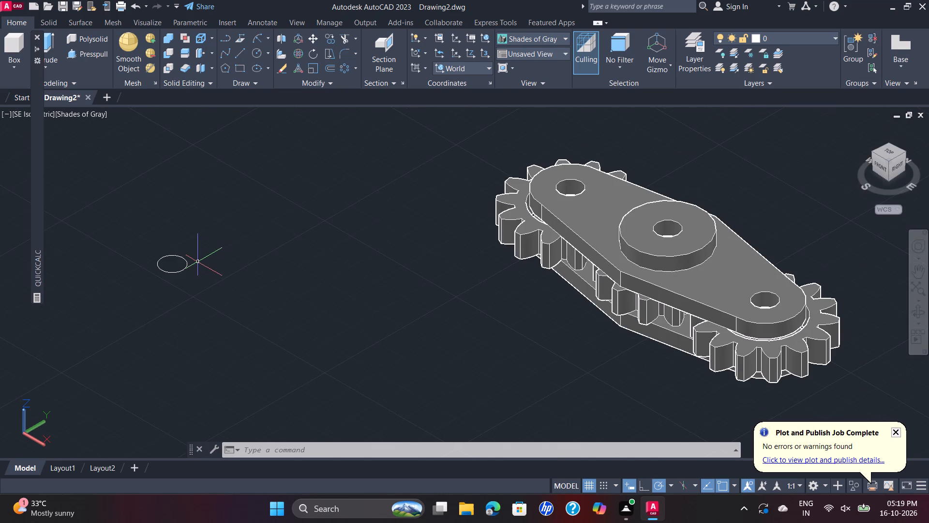
{"action": "left_click", "coordinate": [257, 56]}
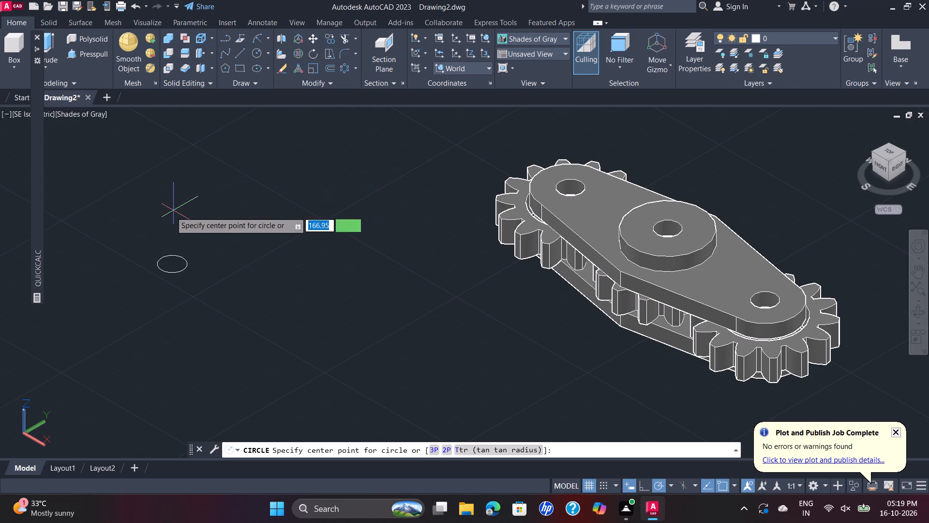
{"action": "left_click", "coordinate": [152, 225]}
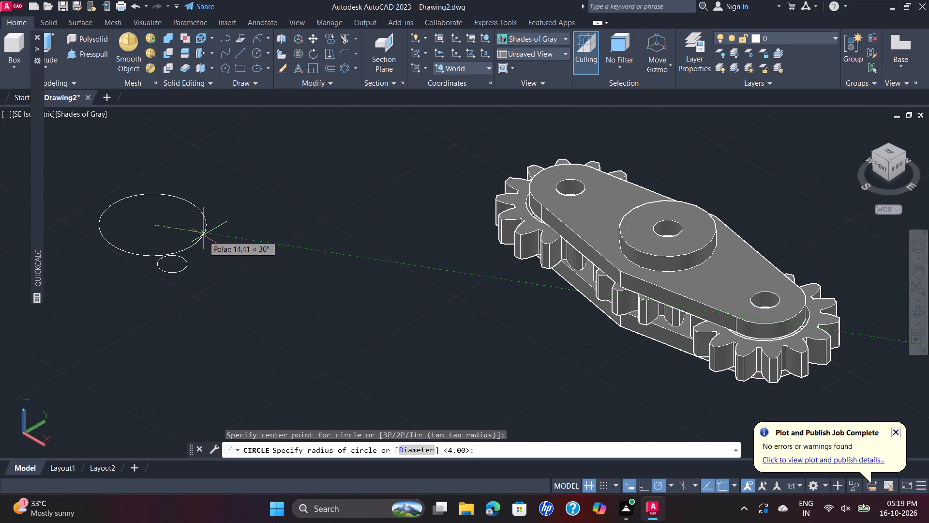
{"action": "key", "text": "1"}
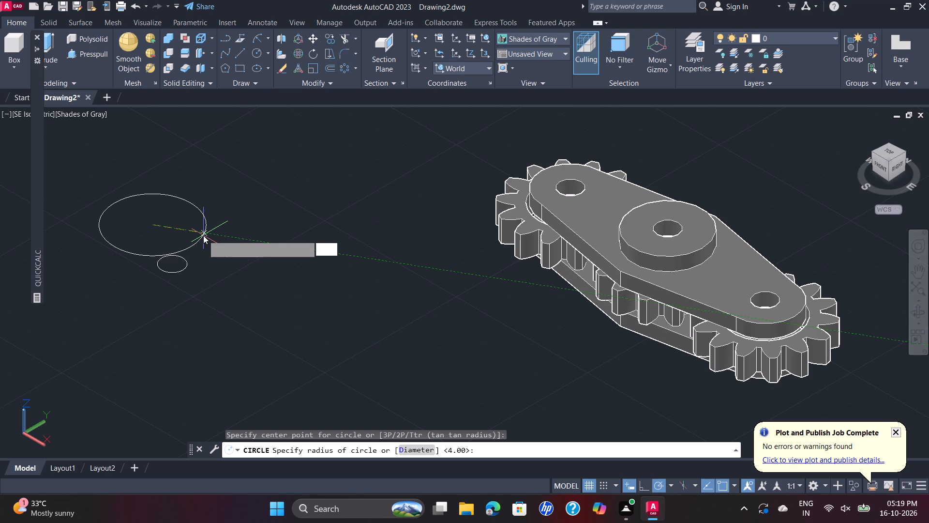
{"action": "key", "text": "8"}
{"action": "key", "text": "Return"}
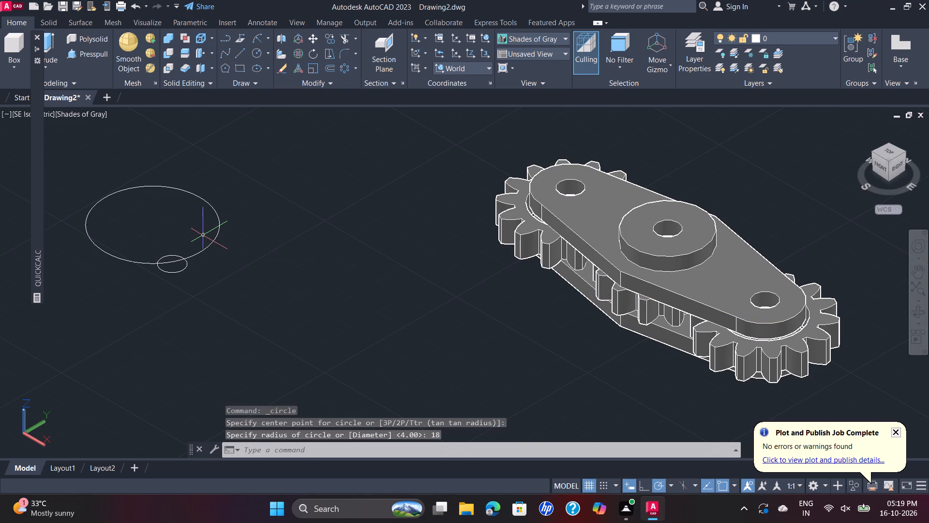
Move the radius 4 circle by a point on its edge onto the lower edge of the radius 18 circle.
{"action": "left_click", "coordinate": [182, 270]}
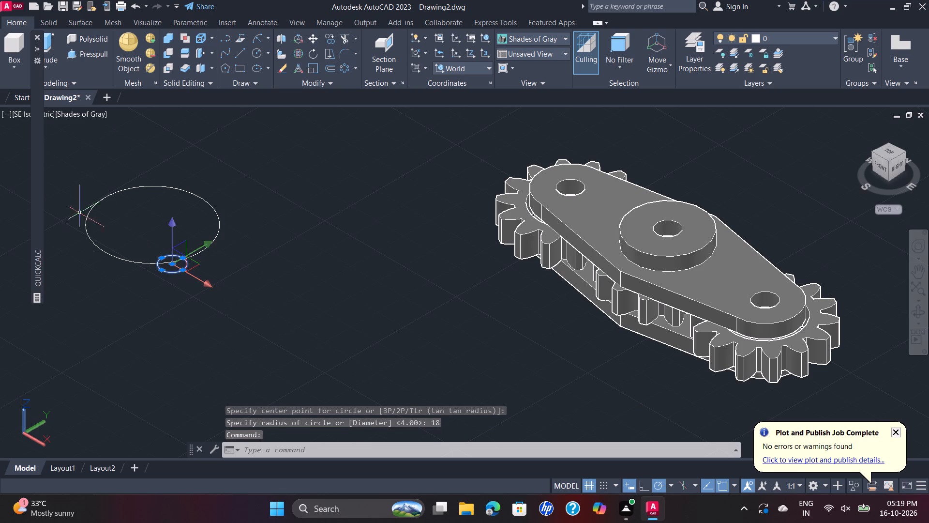
{"action": "scroll", "coordinate": [137, 111], "scroll_direction": "up", "scroll_amount": 1}
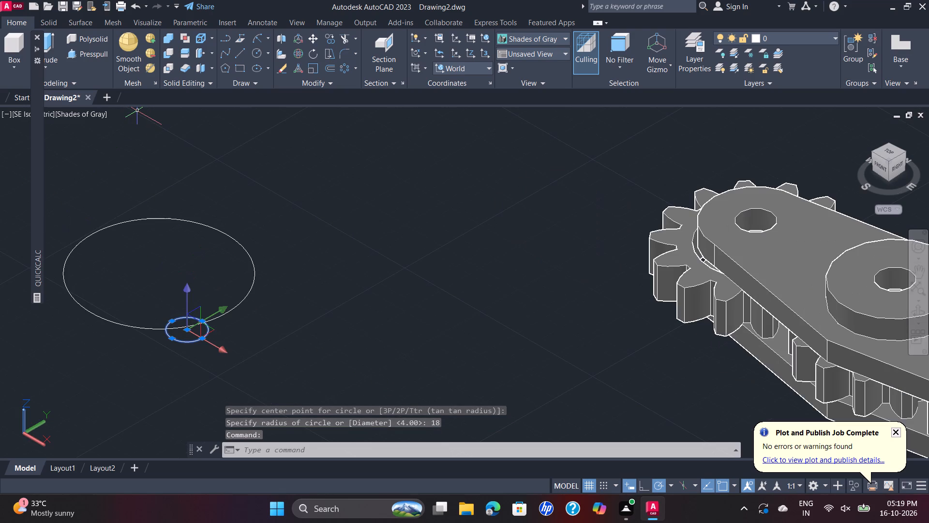
{"action": "left_click", "coordinate": [317, 42]}
{"action": "scroll", "coordinate": [161, 320], "scroll_direction": "up", "scroll_amount": 2}
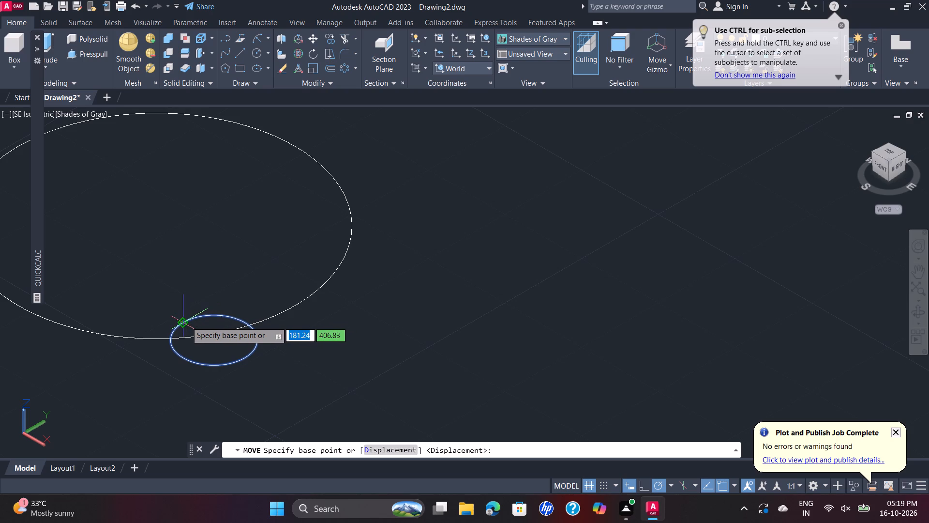
{"action": "left_click", "coordinate": [186, 322]}
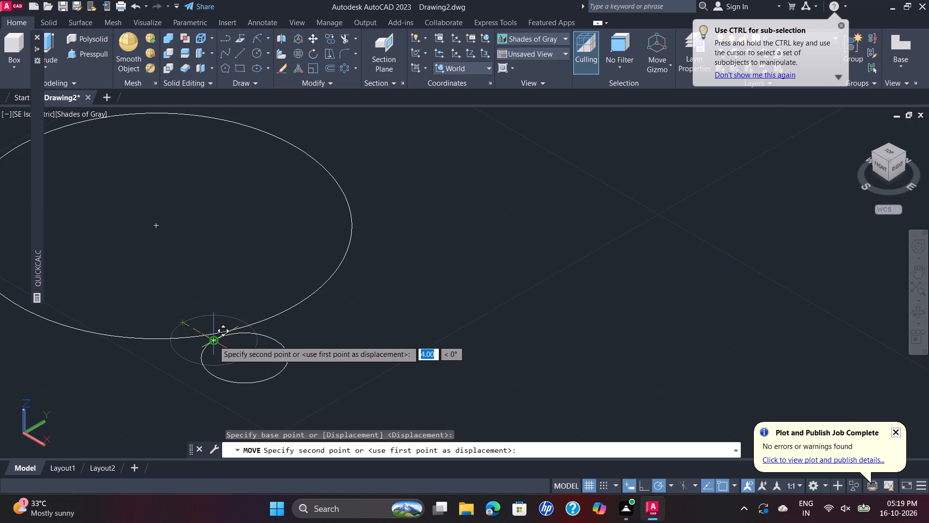
{"action": "scroll", "coordinate": [208, 334], "scroll_direction": "up", "scroll_amount": 1}
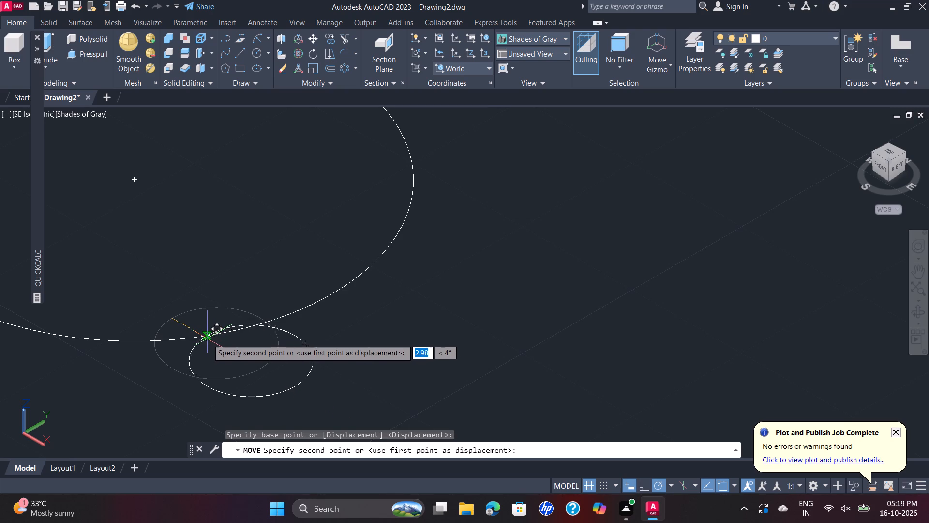
{"action": "left_click", "coordinate": [205, 341]}
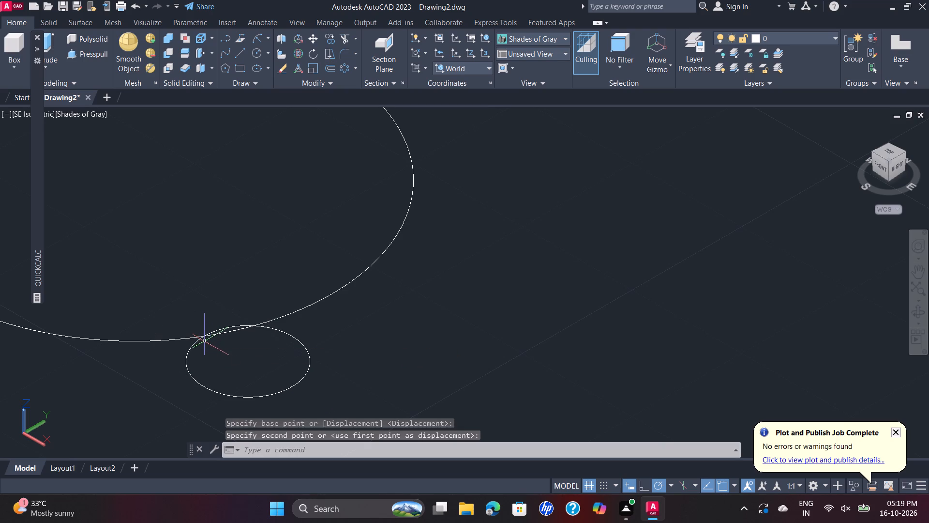
Align the radius 4 circle to the radius 18 circle with one point pair, edge point to edge point, so they touch.
{"action": "scroll", "coordinate": [234, 319], "scroll_direction": "up", "scroll_amount": 2}
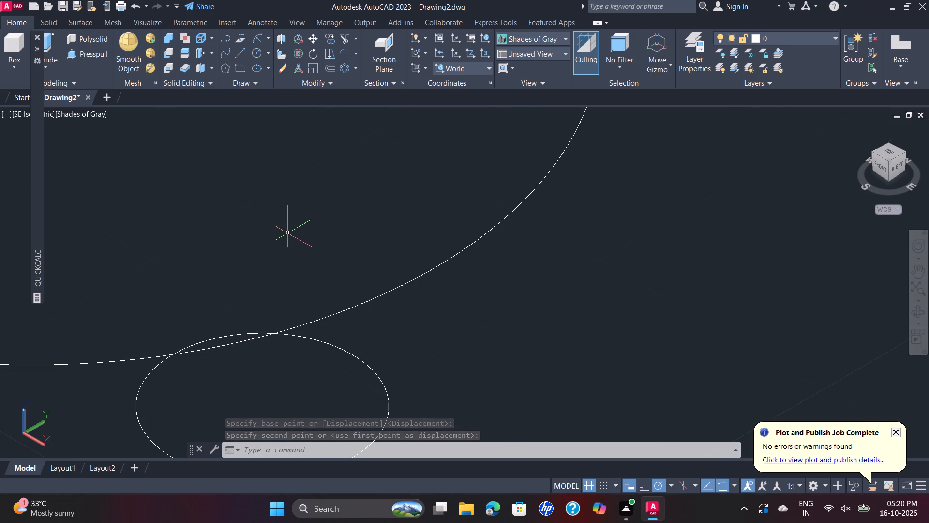
{"action": "type", "text": "AL"}
{"action": "key", "text": "Return"}
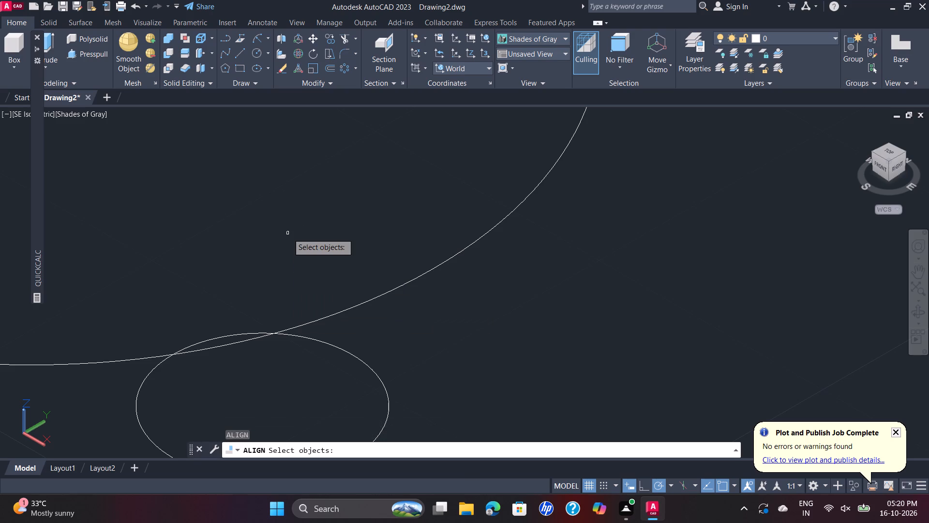
{"action": "left_click", "coordinate": [344, 349]}
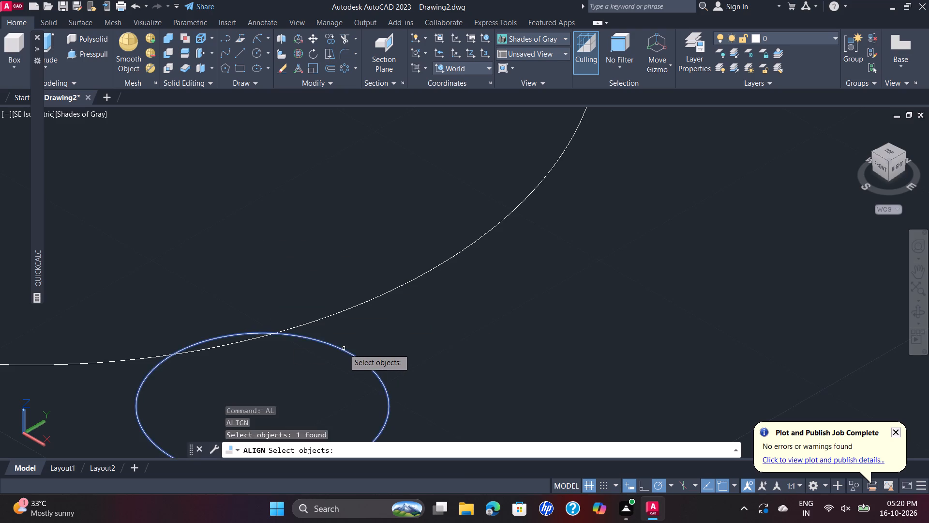
{"action": "right_click", "coordinate": [344, 349]}
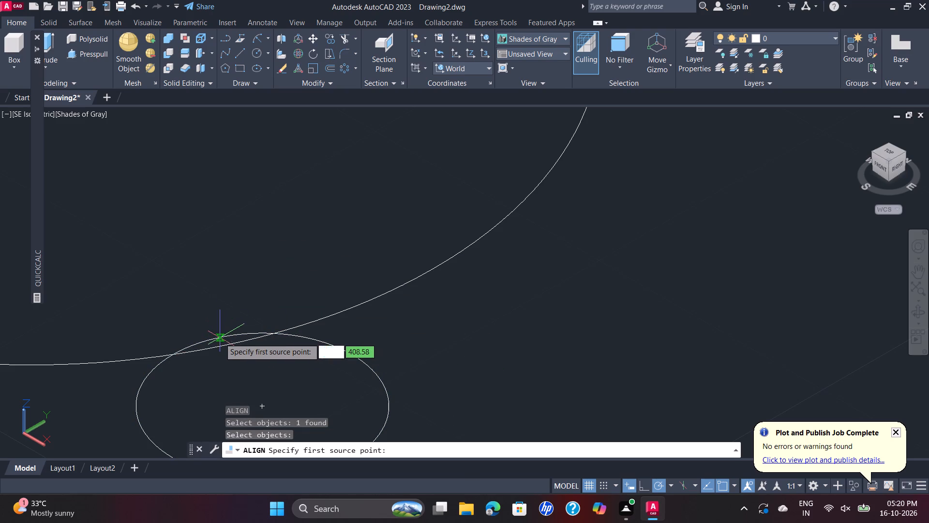
{"action": "left_click", "coordinate": [217, 338]}
{"action": "left_click", "coordinate": [222, 346]}
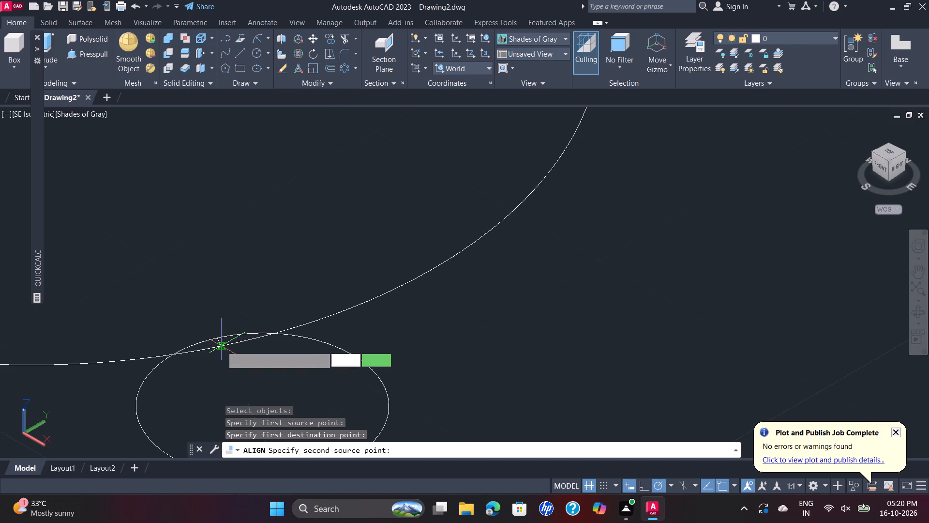
{"action": "key", "text": "Return"}
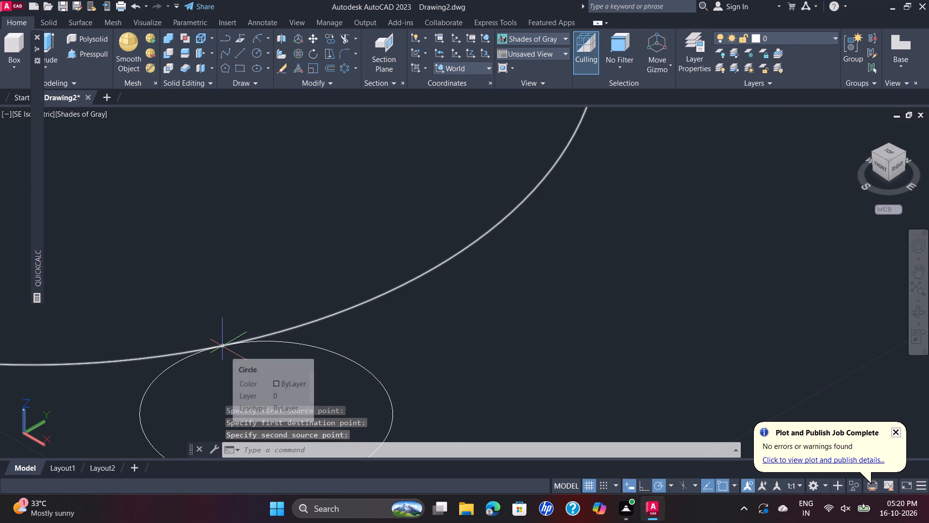
Draw a circle of radius 11 in the empty space between the radius 4 circle and the gear assembly.
{"action": "scroll", "coordinate": [310, 328], "scroll_direction": "down", "scroll_amount": 1}
{"action": "scroll", "coordinate": [365, 325], "scroll_direction": "down", "scroll_amount": 1}
{"action": "middle_click_drag", "start_coordinate": [377, 326], "coordinate": [403, 334]}
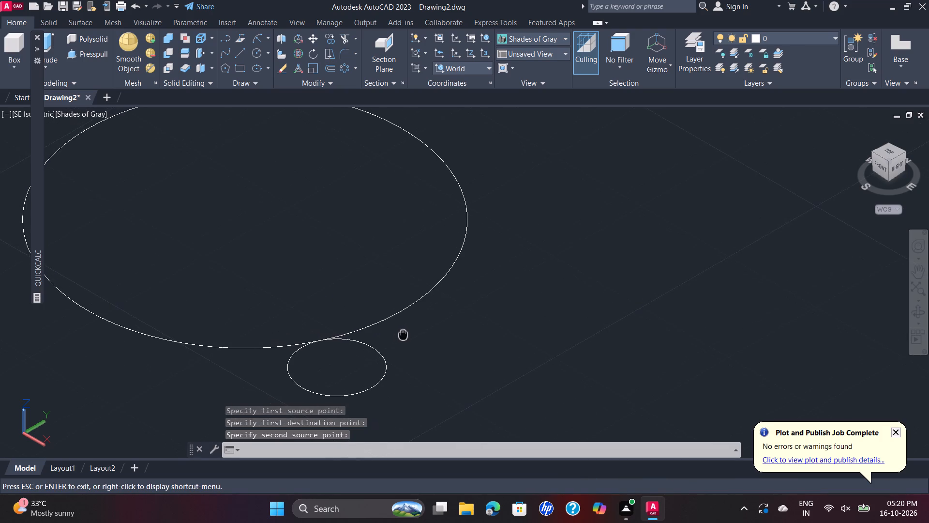
{"action": "middle_click_drag", "start_coordinate": [403, 334], "coordinate": [354, 316]}
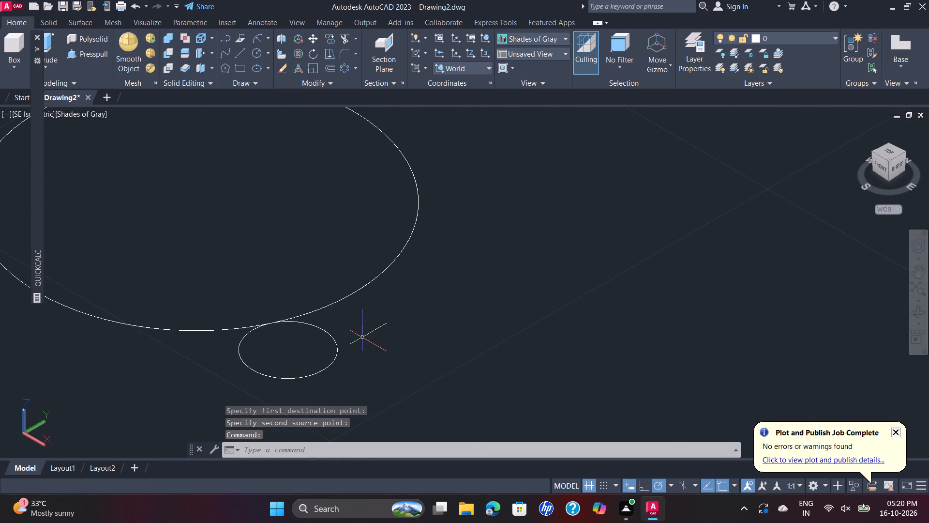
{"action": "scroll", "coordinate": [359, 347], "scroll_direction": "up", "scroll_amount": 1}
{"action": "scroll", "coordinate": [360, 348], "scroll_direction": "down", "scroll_amount": 1}
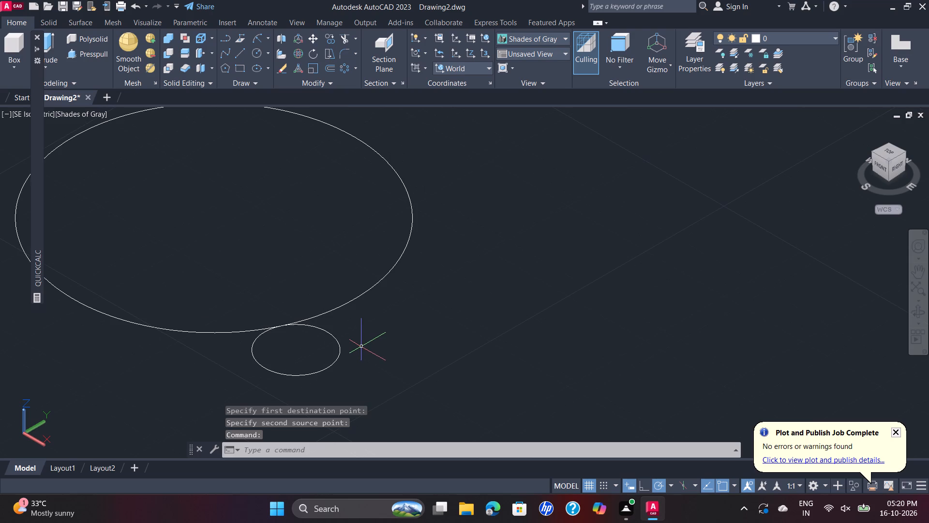
{"action": "scroll", "coordinate": [410, 332], "scroll_direction": "down", "scroll_amount": 1}
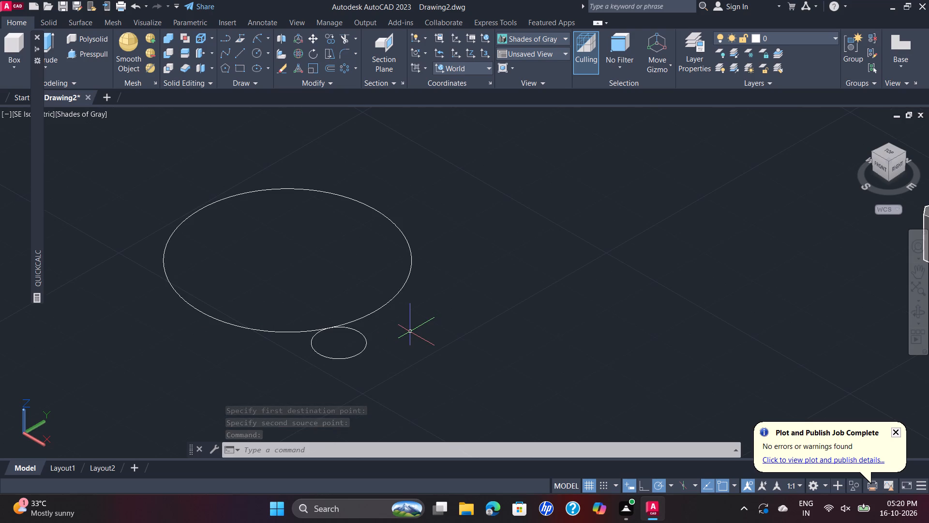
{"action": "scroll", "coordinate": [453, 320], "scroll_direction": "down", "scroll_amount": 1}
{"action": "middle_click_drag", "start_coordinate": [453, 320], "coordinate": [429, 301]}
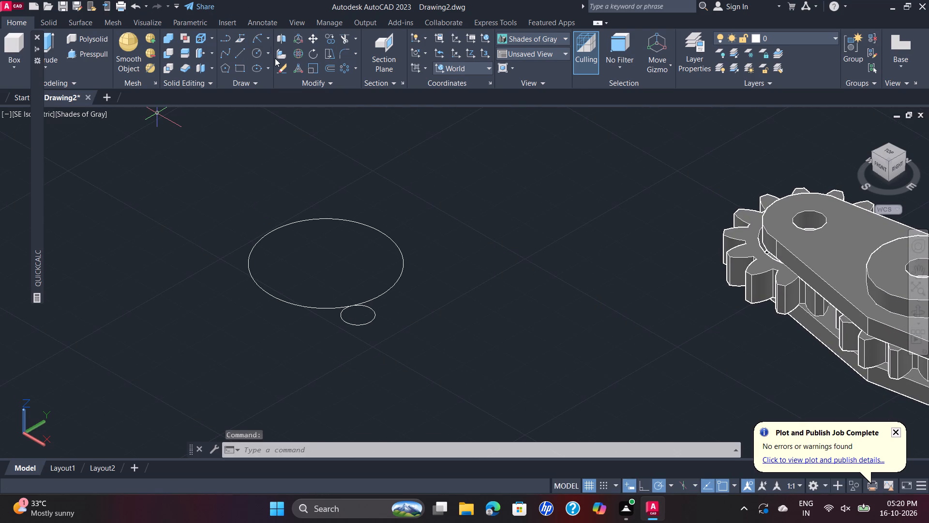
{"action": "left_click", "coordinate": [258, 58]}
{"action": "left_click", "coordinate": [453, 333]}
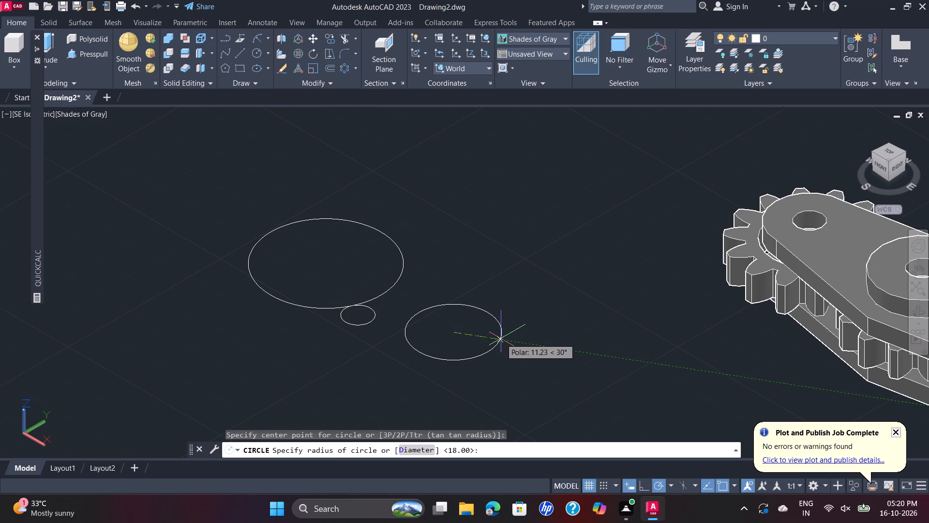
{"action": "type", "text": "11"}
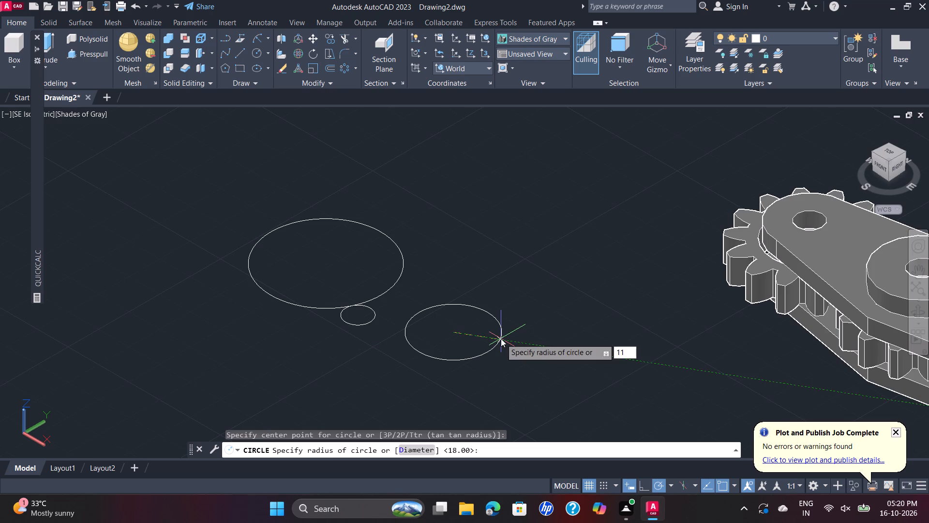
{"action": "key", "text": "Return"}
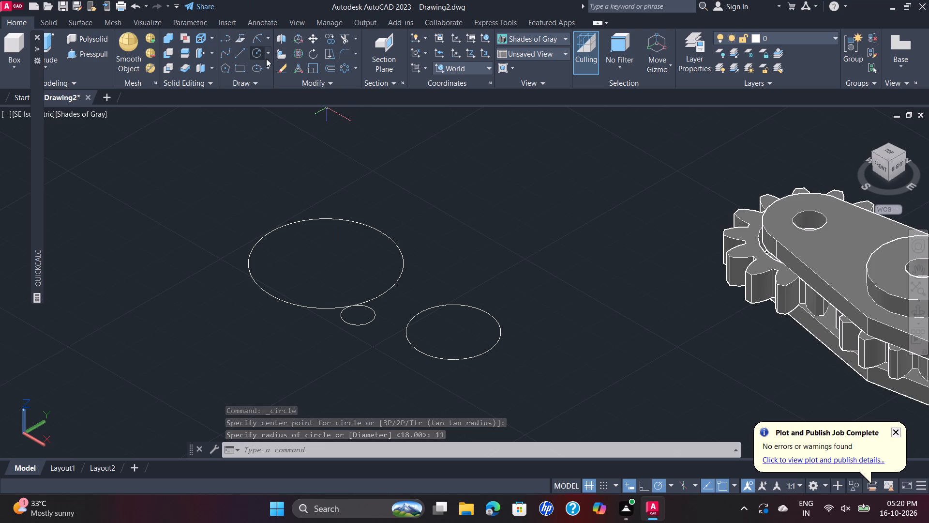
Move the radius 11 circle by a point on its edge up against the radius 4 circle.
{"action": "left_click", "coordinate": [315, 40]}
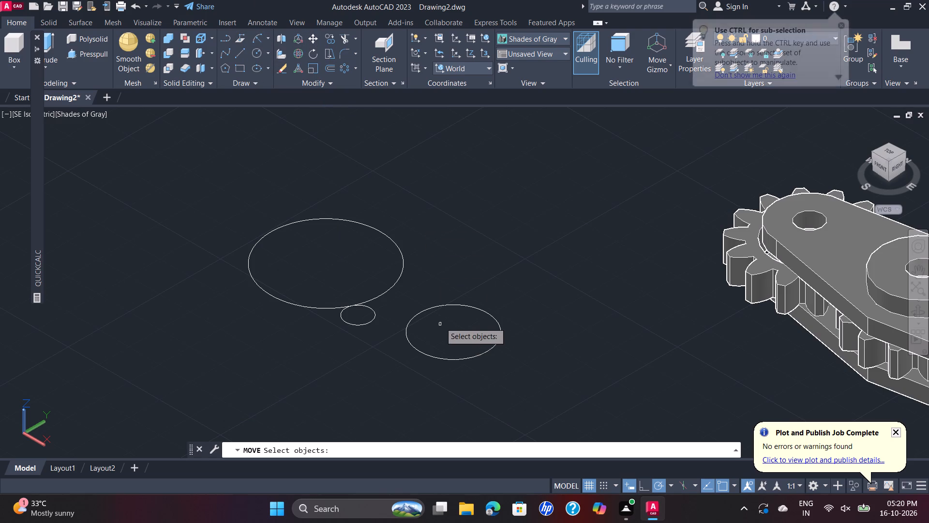
{"action": "left_click", "coordinate": [437, 307]}
{"action": "right_click", "coordinate": [437, 307]}
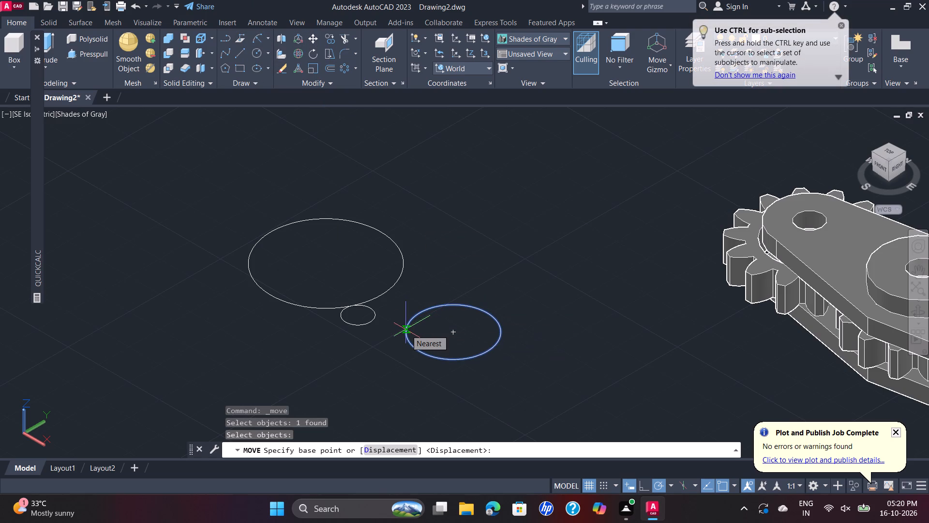
{"action": "left_click", "coordinate": [406, 330]}
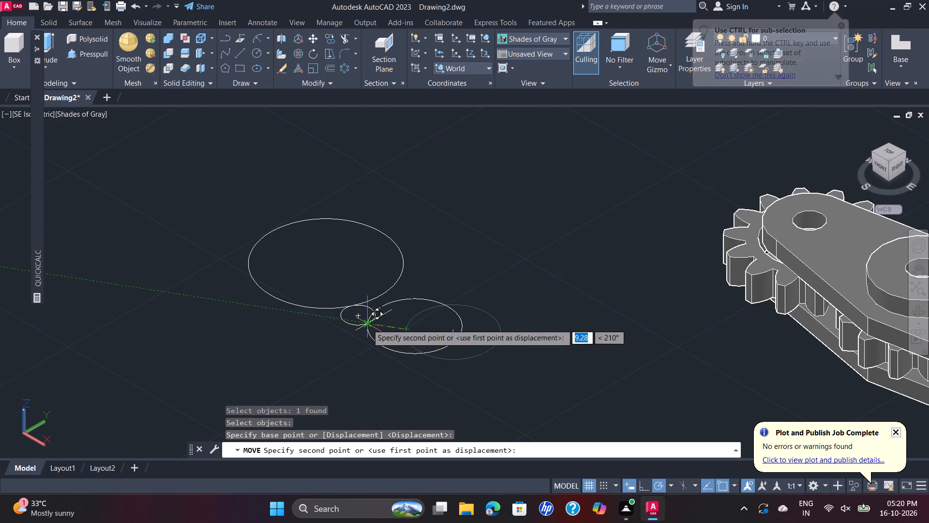
{"action": "scroll", "coordinate": [367, 324], "scroll_direction": "up", "scroll_amount": 2}
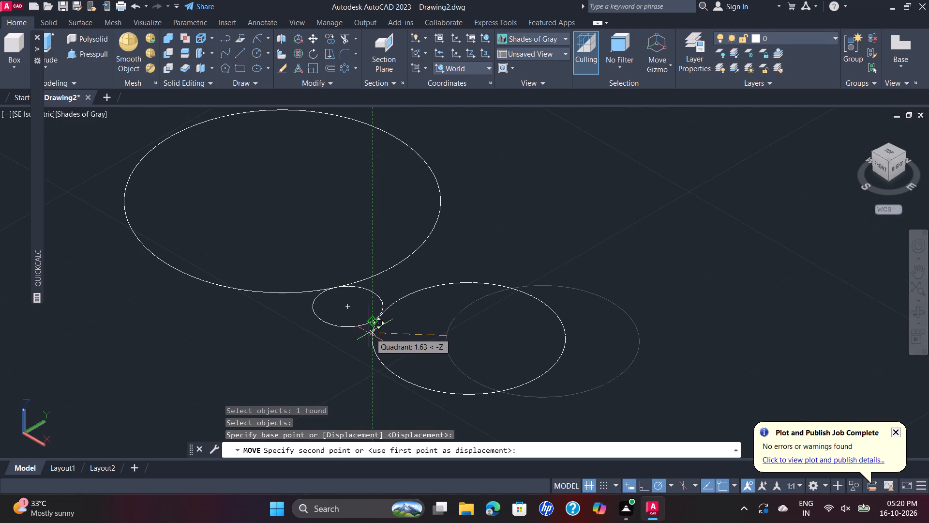
{"action": "left_click", "coordinate": [370, 334]}
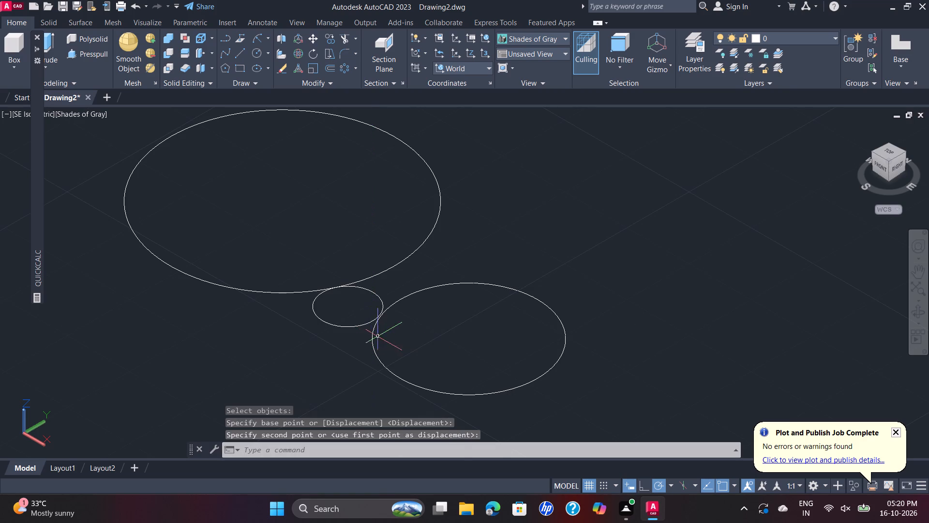
Align the radius 11 circle to the radius 4 circle using one pair of edge points near where they meet.
{"action": "scroll", "coordinate": [382, 331], "scroll_direction": "up", "scroll_amount": 2}
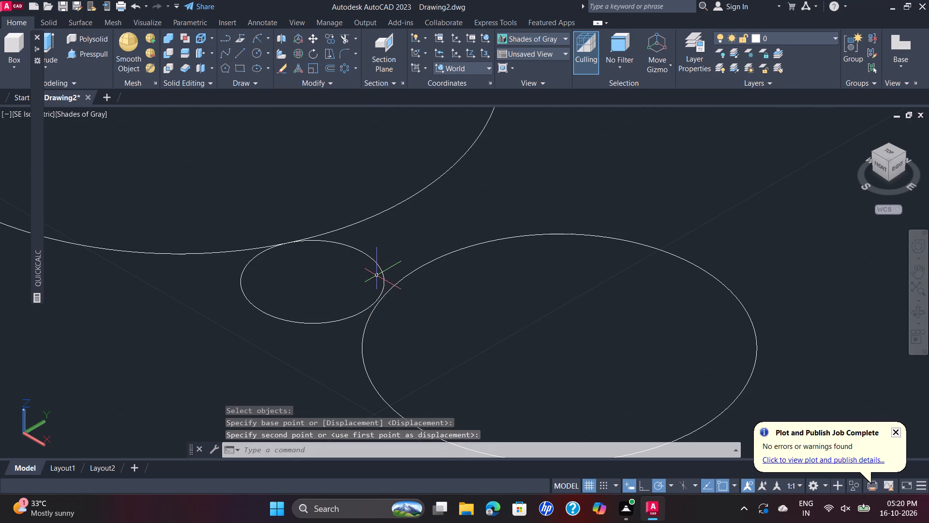
{"action": "key", "text": "a"}
{"action": "key", "text": "l"}
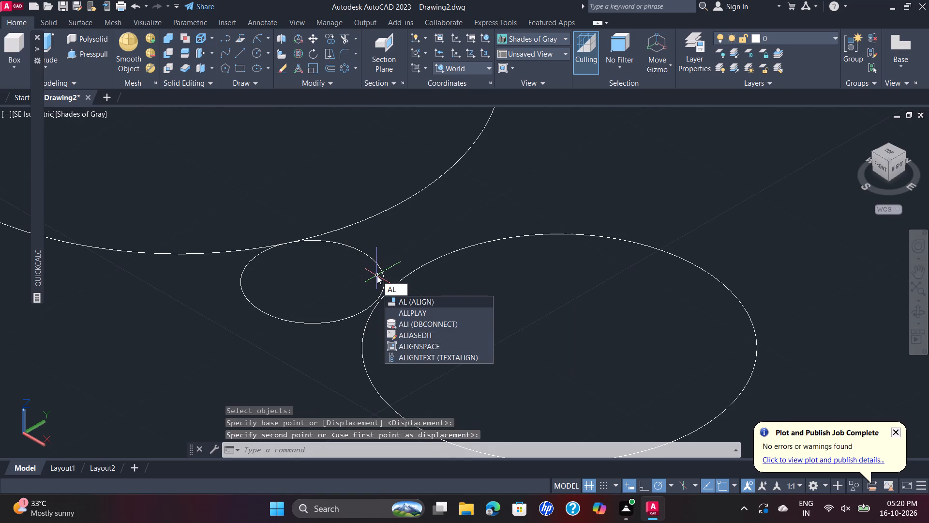
{"action": "key", "text": "Return"}
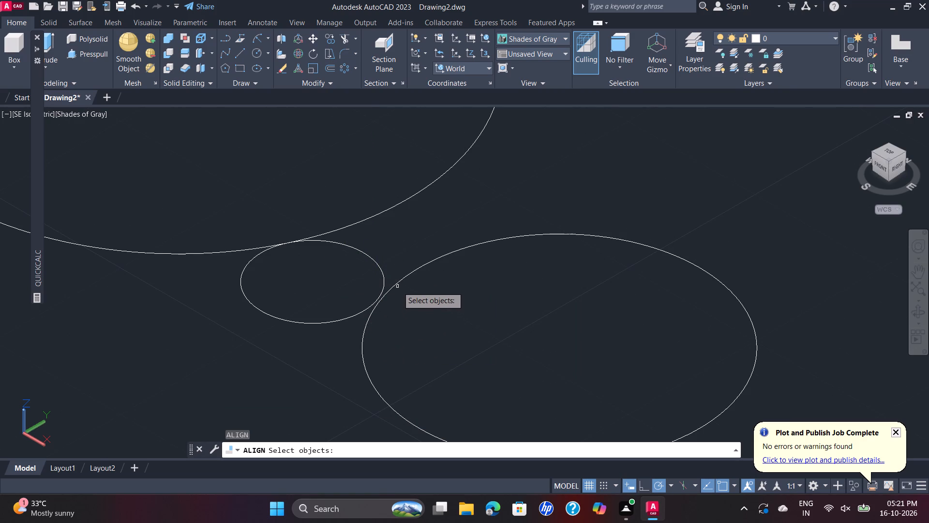
{"action": "left_click", "coordinate": [397, 282]}
{"action": "right_click", "coordinate": [397, 282]}
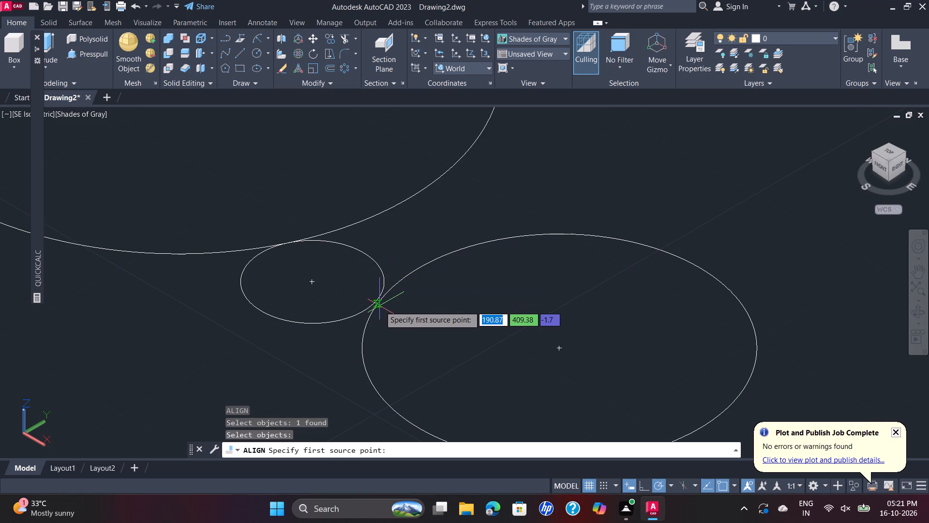
{"action": "left_click", "coordinate": [375, 307]}
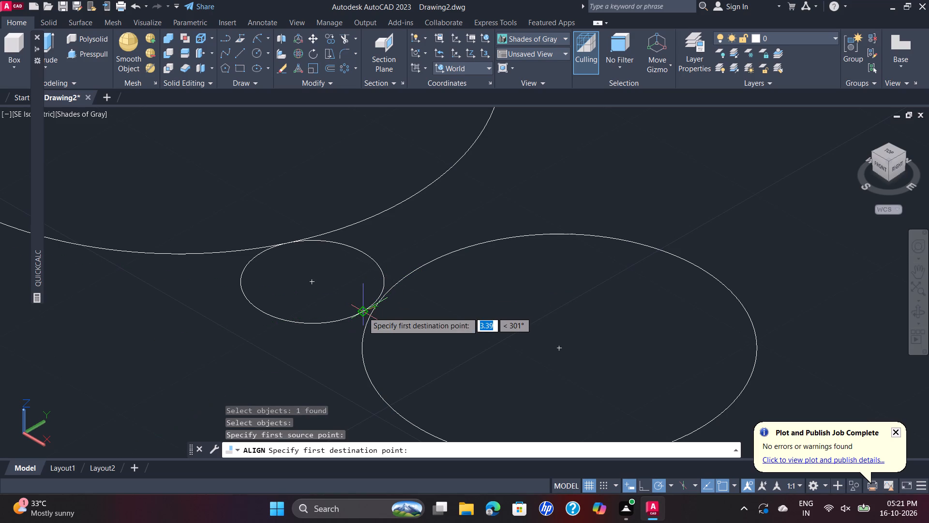
{"action": "left_click", "coordinate": [363, 312]}
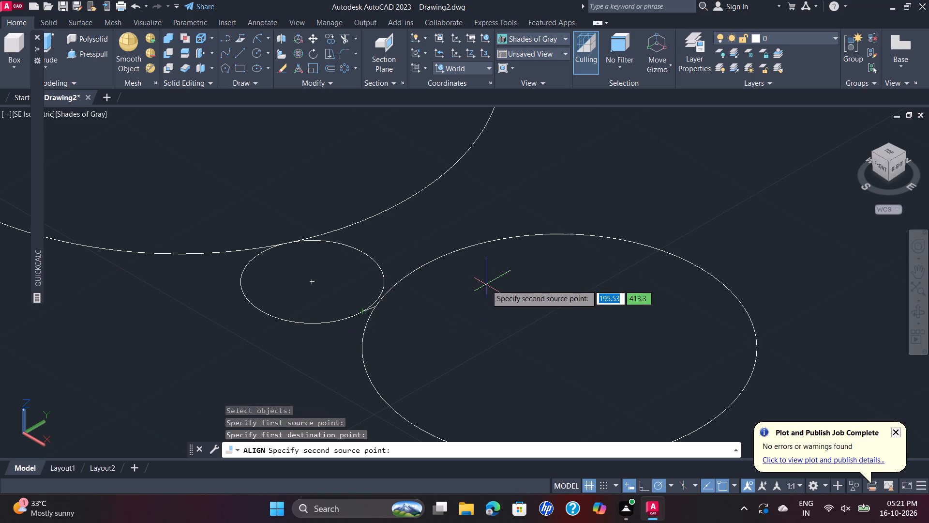
{"action": "key", "text": "Return"}
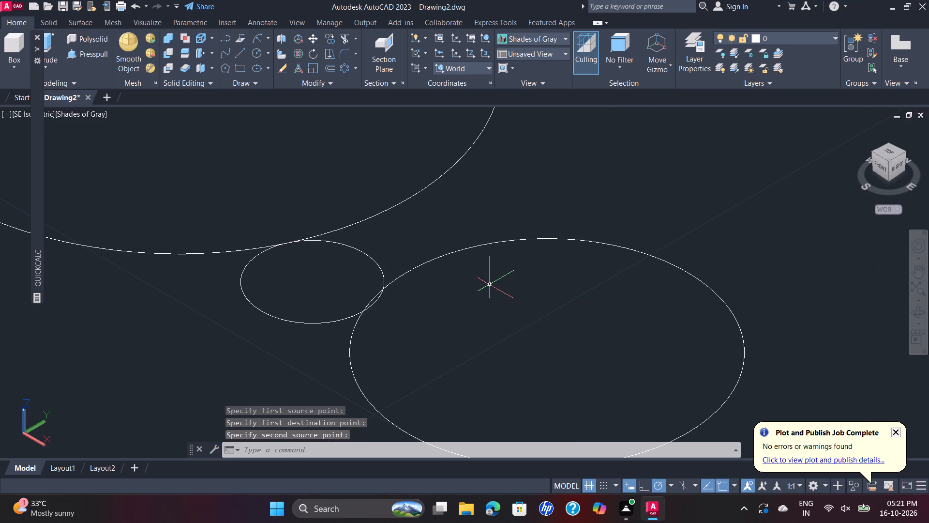
Align the radius 11 circle to the radius 4 circle using two pairs of edge points near their overlap, without scaling.
{"action": "scroll", "coordinate": [412, 356], "scroll_direction": "up", "scroll_amount": 1}
{"action": "scroll", "coordinate": [389, 311], "scroll_direction": "up", "scroll_amount": 1}
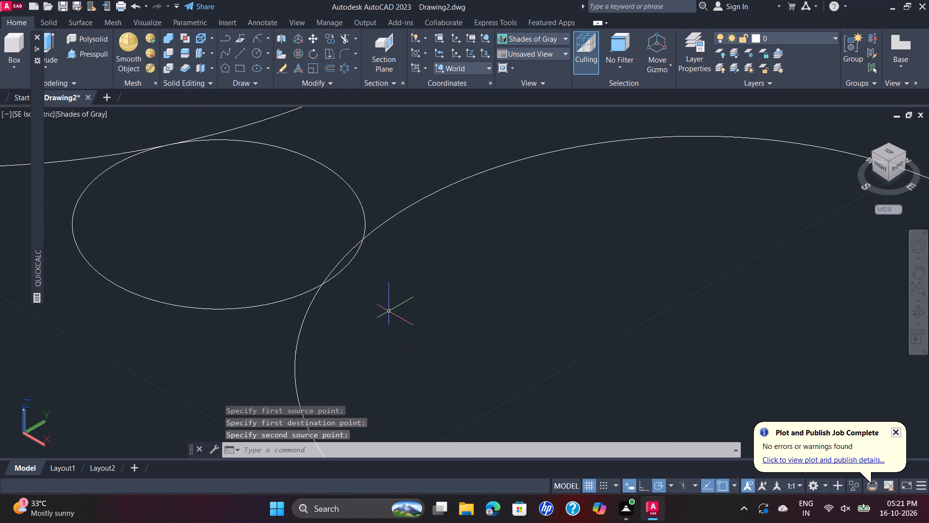
{"action": "left_click", "coordinate": [306, 310]}
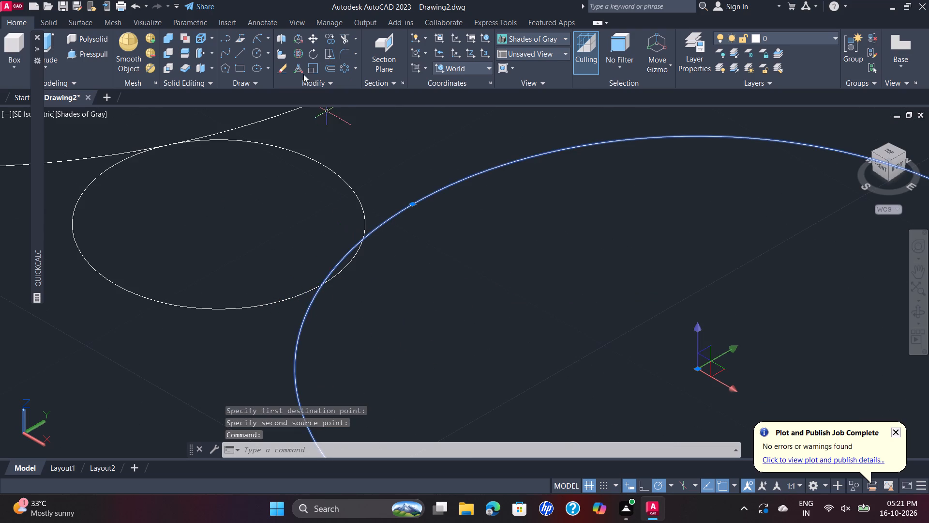
{"action": "scroll", "coordinate": [354, 171], "scroll_direction": "down", "scroll_amount": 3}
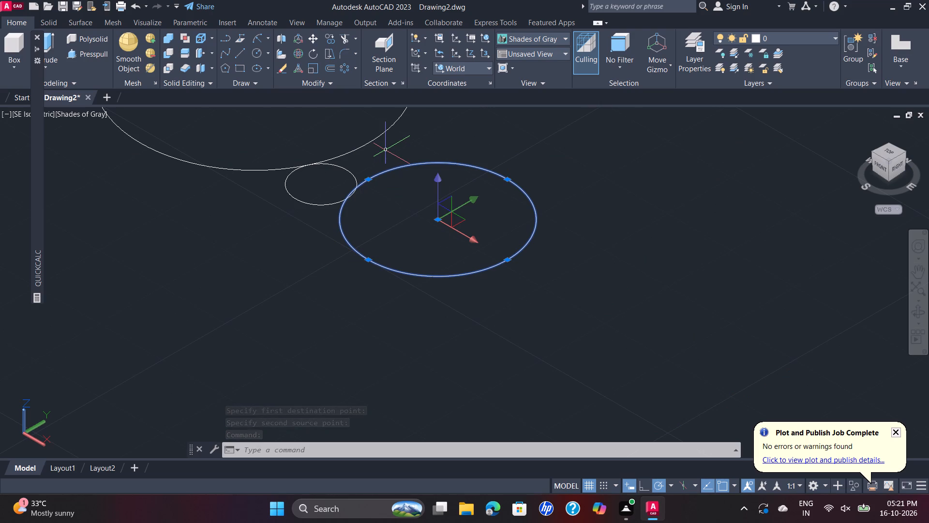
{"action": "scroll", "coordinate": [386, 150], "scroll_direction": "up", "scroll_amount": 1}
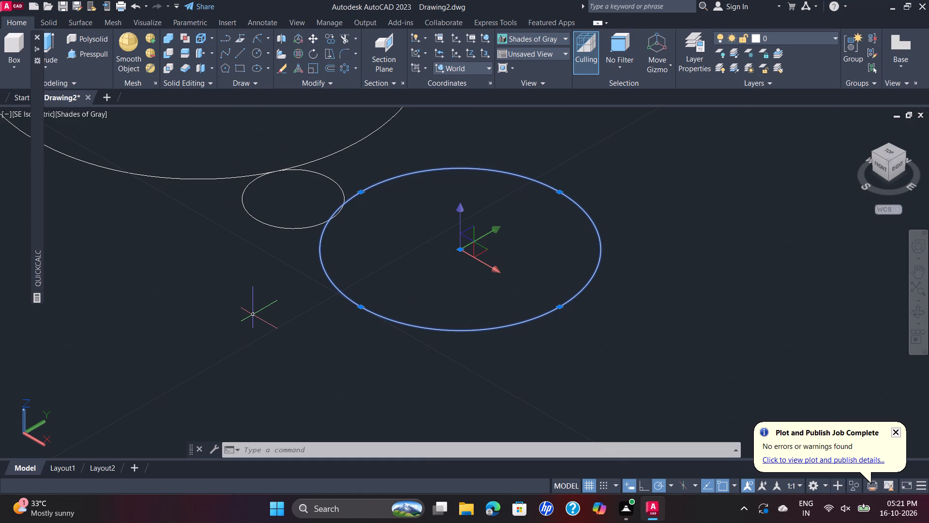
{"action": "type", "text": "AL"}
{"action": "key", "text": "Return"}
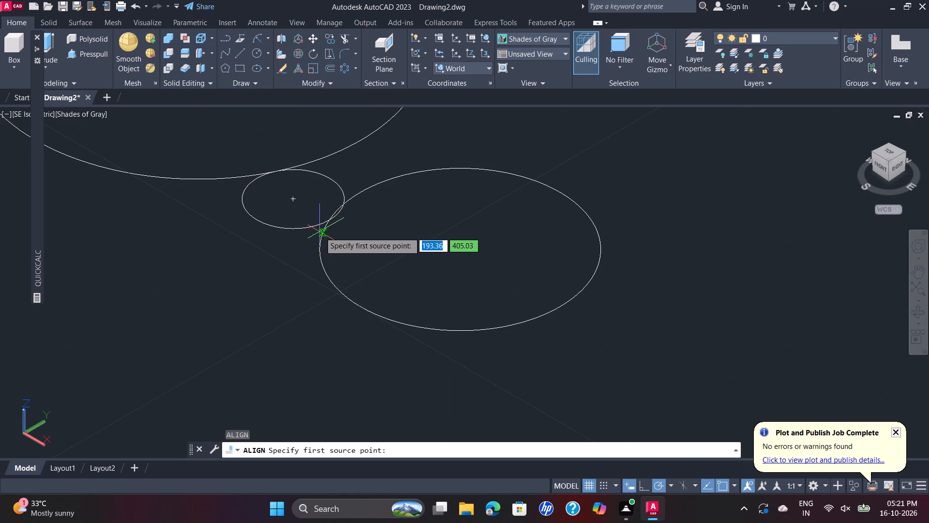
{"action": "scroll", "coordinate": [323, 232], "scroll_direction": "up", "scroll_amount": 1}
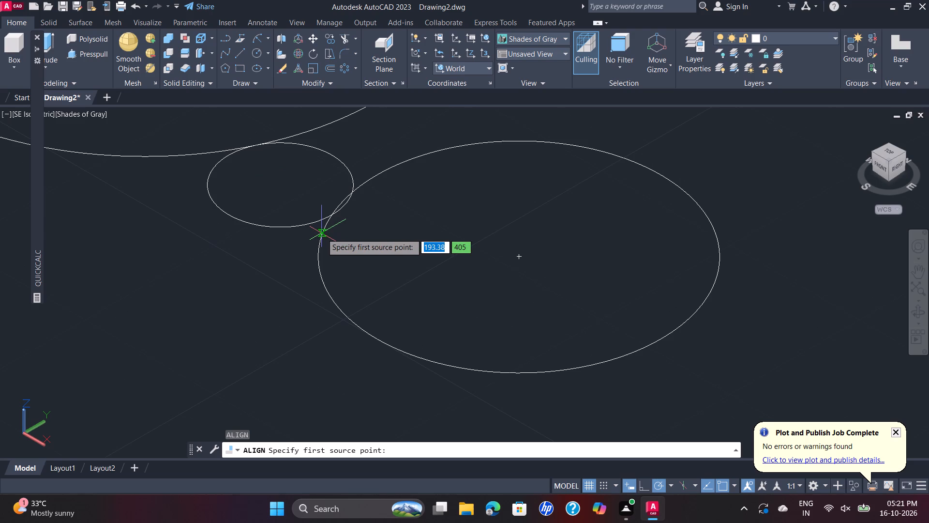
{"action": "left_click", "coordinate": [322, 233]}
{"action": "left_click", "coordinate": [318, 219]}
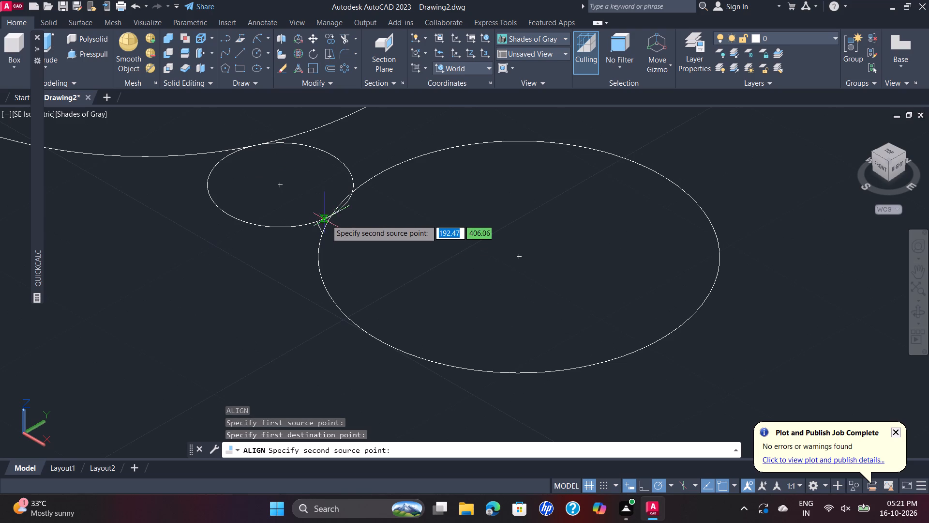
{"action": "scroll", "coordinate": [340, 201], "scroll_direction": "up", "scroll_amount": 2}
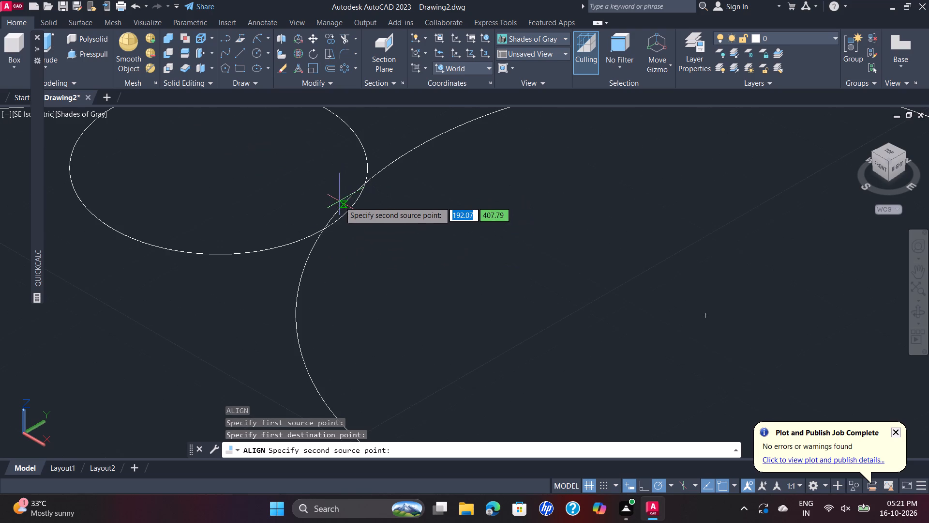
{"action": "left_click", "coordinate": [354, 191]}
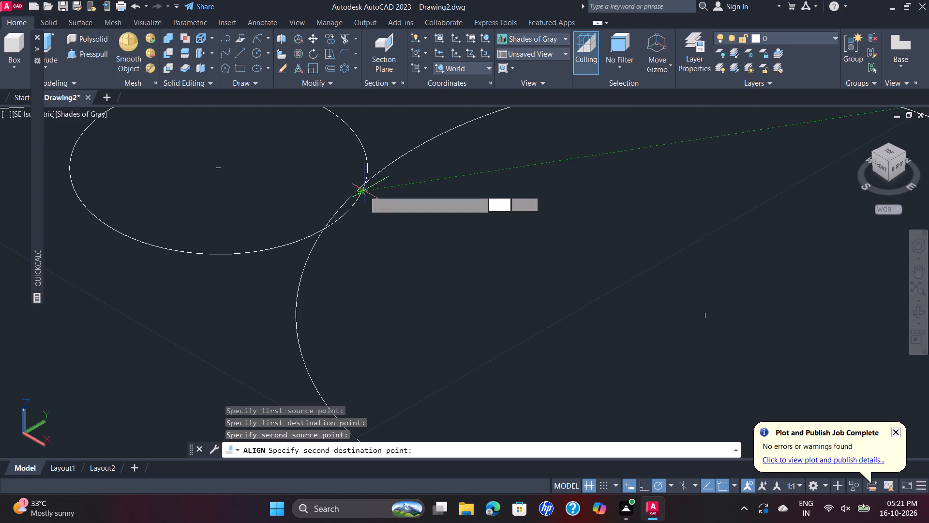
{"action": "left_click", "coordinate": [362, 192]}
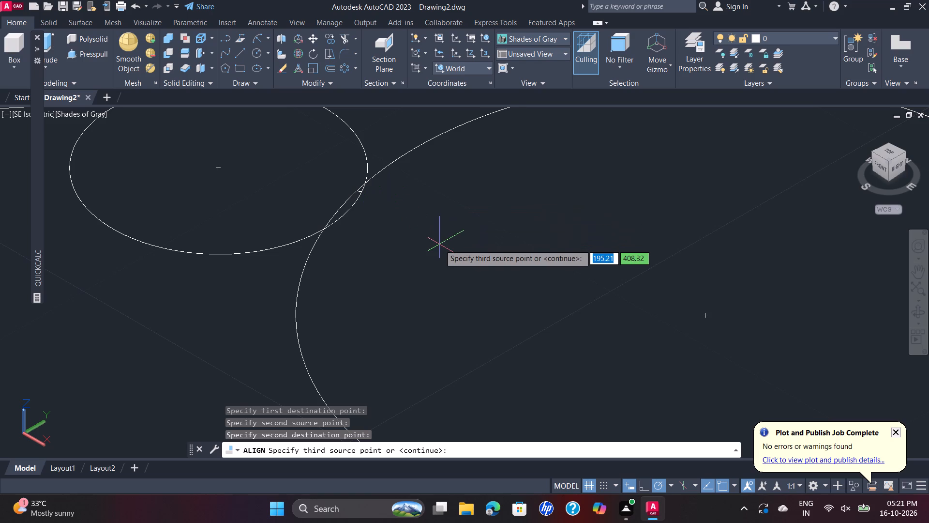
{"action": "key", "text": "Return"}
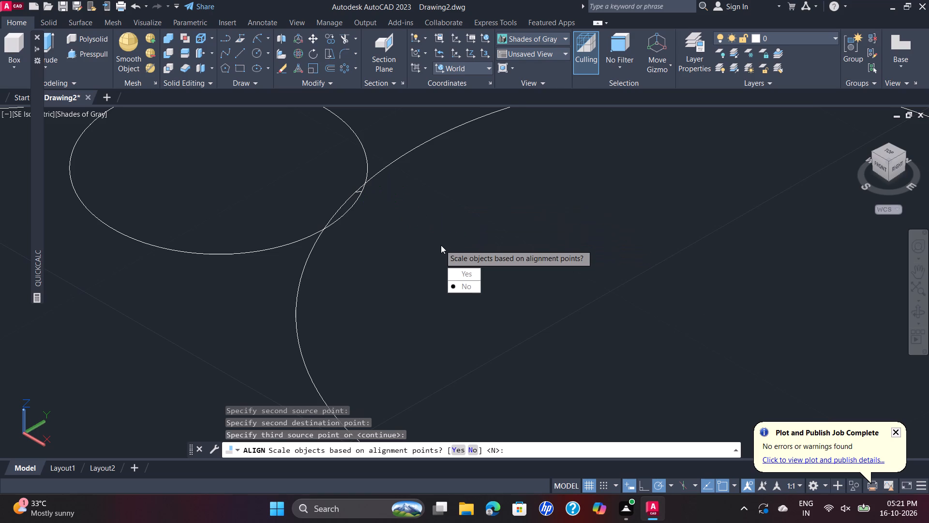
{"action": "left_click_drag", "start_coordinate": [456, 288], "coordinate": [440, 245]}
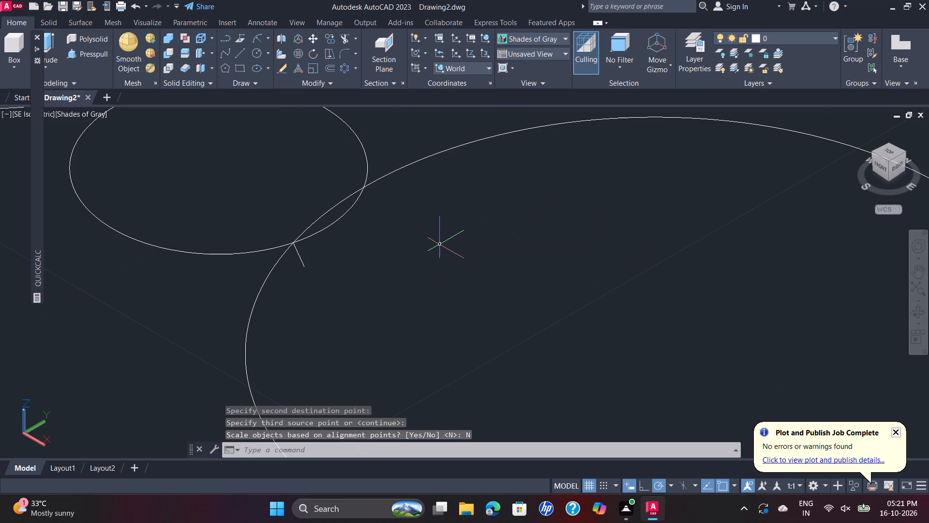
Align the radius 11 circle to the radius 4 circle with one point pair, edge to edge across their overlap, so they touch.
{"action": "scroll", "coordinate": [440, 245], "scroll_direction": "up", "scroll_amount": 1}
{"action": "scroll", "coordinate": [438, 243], "scroll_direction": "down", "scroll_amount": 2}
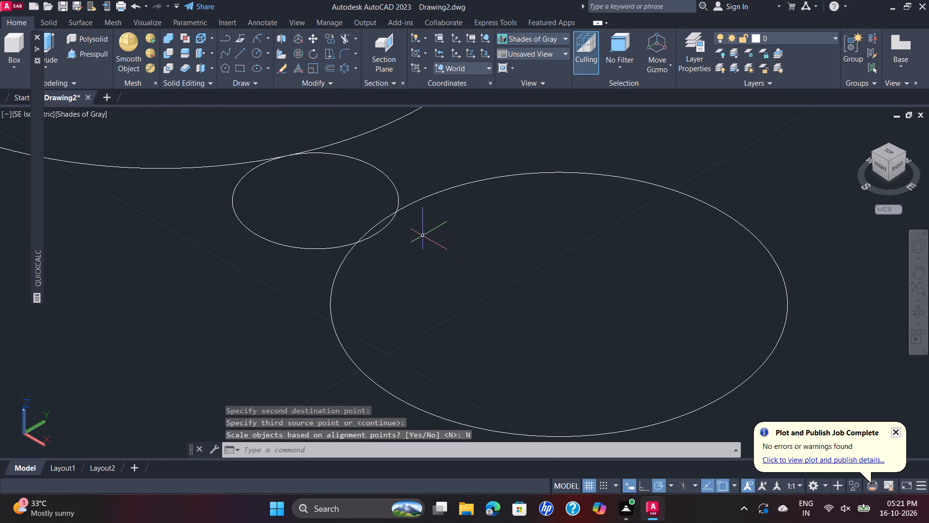
{"action": "scroll", "coordinate": [410, 232], "scroll_direction": "up", "scroll_amount": 2}
{"action": "scroll", "coordinate": [408, 228], "scroll_direction": "down", "scroll_amount": 1}
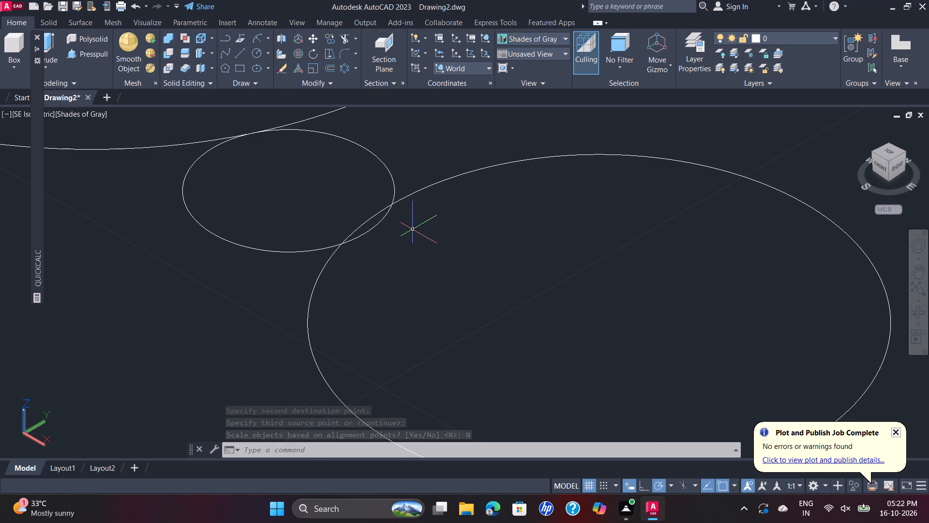
{"action": "scroll", "coordinate": [413, 230], "scroll_direction": "up", "scroll_amount": 1}
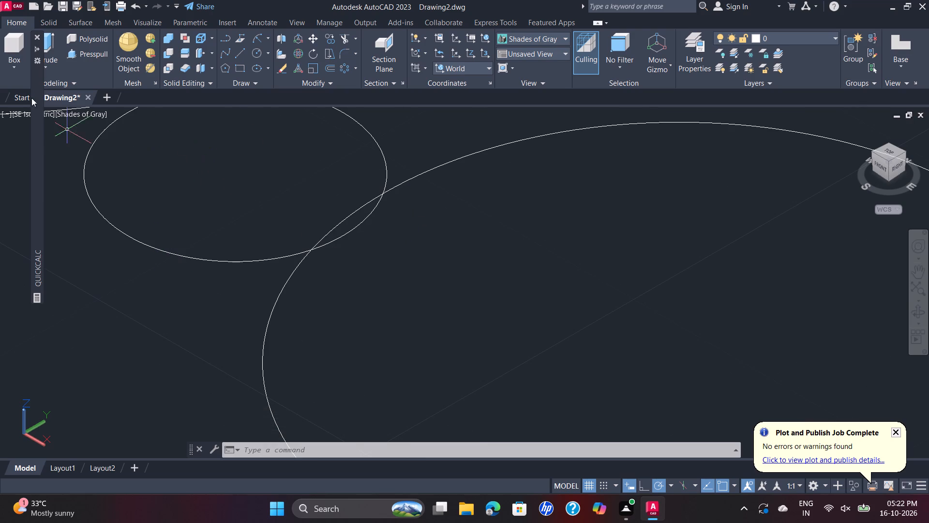
{"action": "key", "text": "a"}
{"action": "key", "text": "l"}
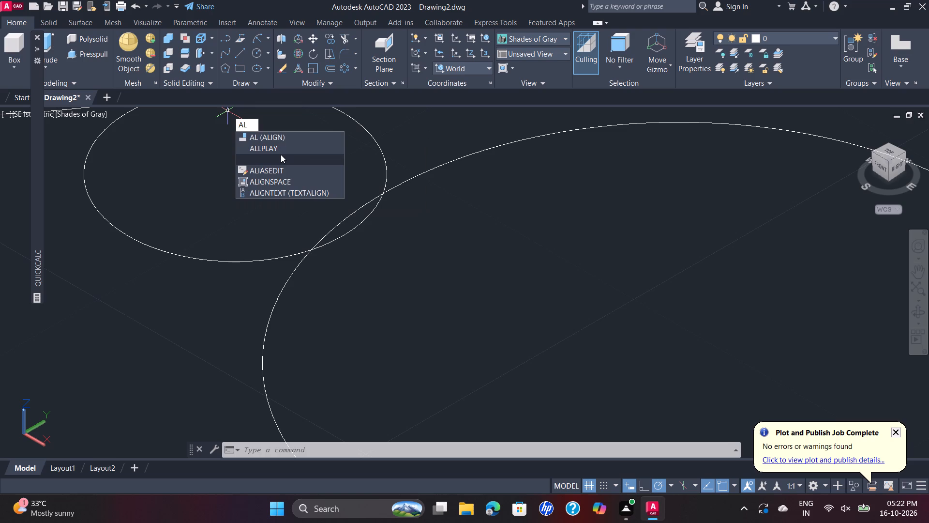
{"action": "key", "text": "Return"}
{"action": "left_click", "coordinate": [449, 156]}
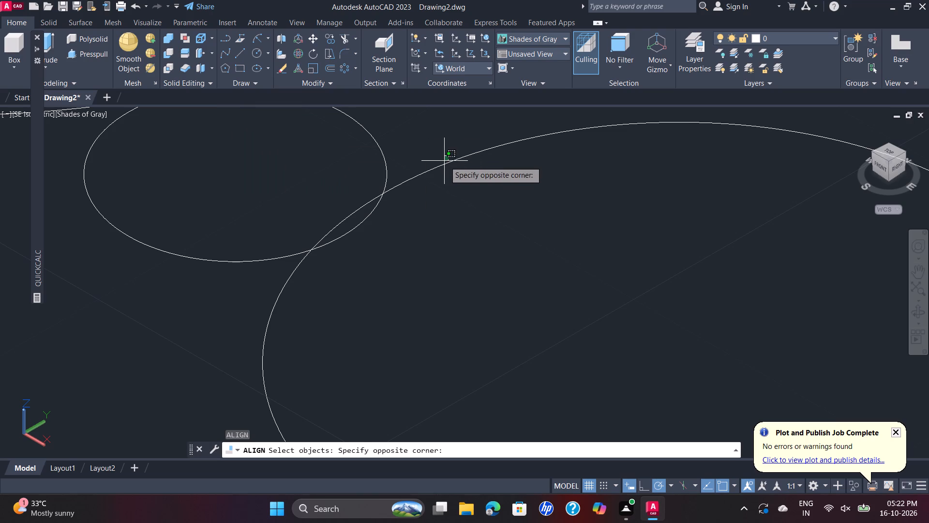
{"action": "left_click", "coordinate": [455, 170]}
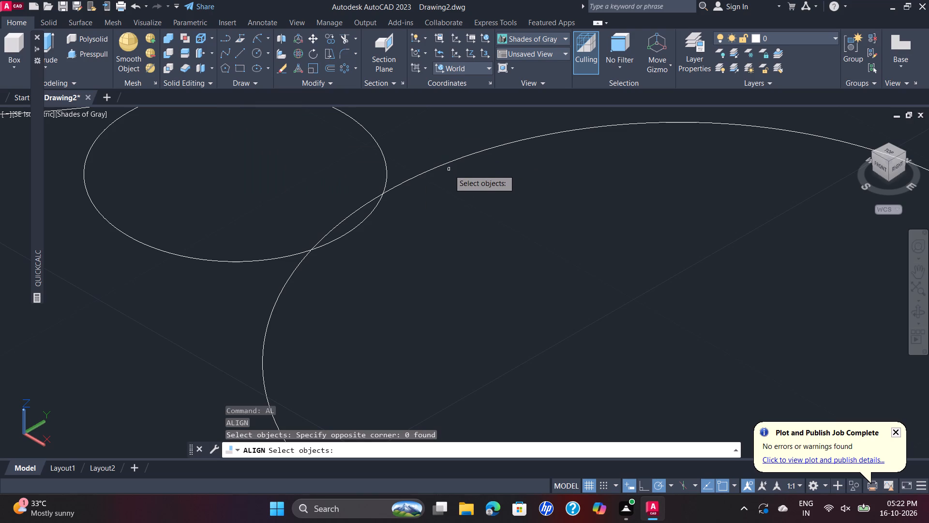
{"action": "left_click", "coordinate": [447, 165]}
{"action": "right_click", "coordinate": [442, 169]}
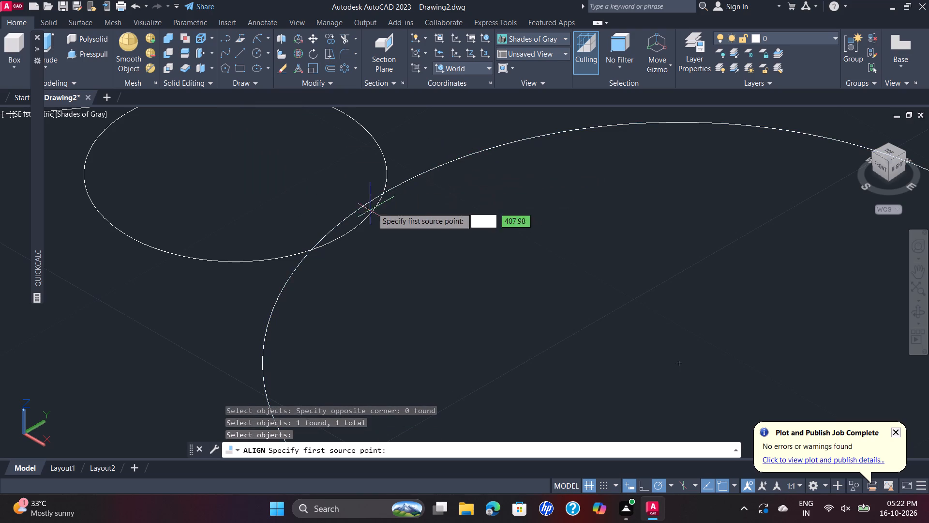
{"action": "left_click", "coordinate": [343, 221]}
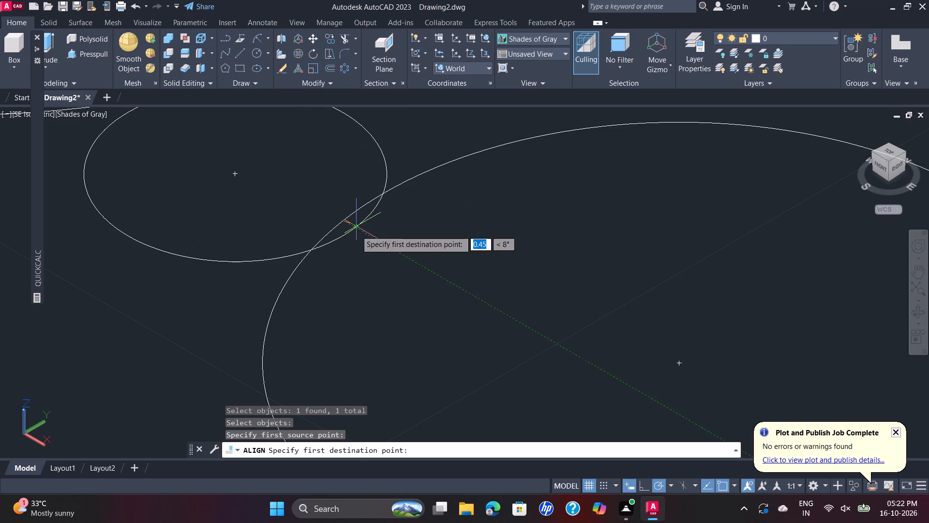
{"action": "left_click", "coordinate": [356, 231]}
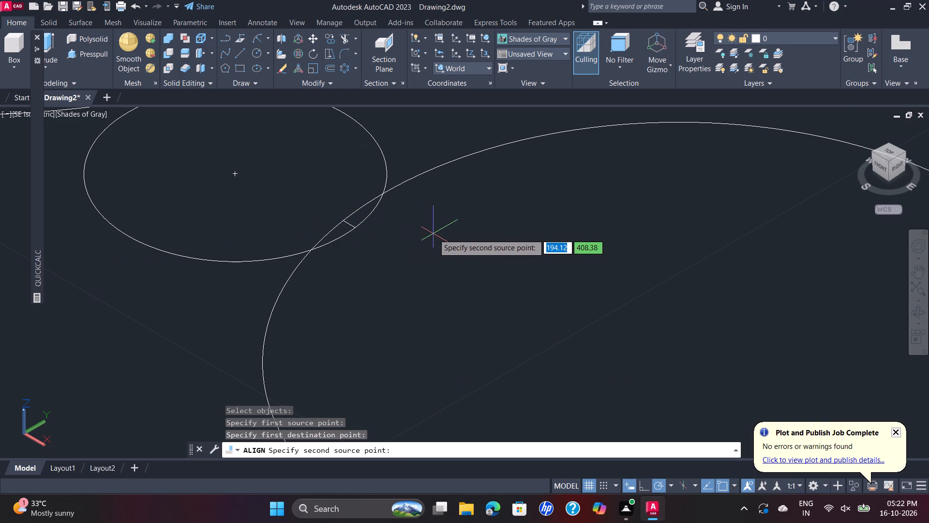
{"action": "key", "text": "Return"}
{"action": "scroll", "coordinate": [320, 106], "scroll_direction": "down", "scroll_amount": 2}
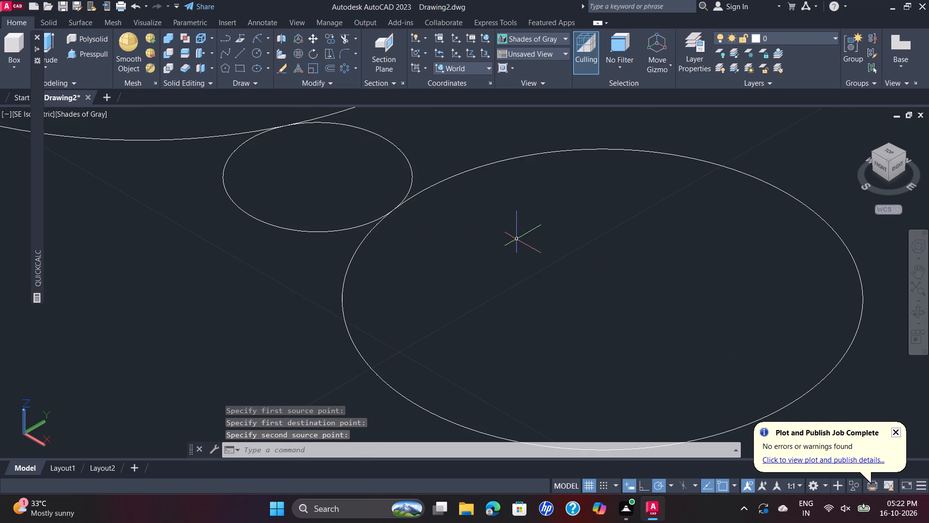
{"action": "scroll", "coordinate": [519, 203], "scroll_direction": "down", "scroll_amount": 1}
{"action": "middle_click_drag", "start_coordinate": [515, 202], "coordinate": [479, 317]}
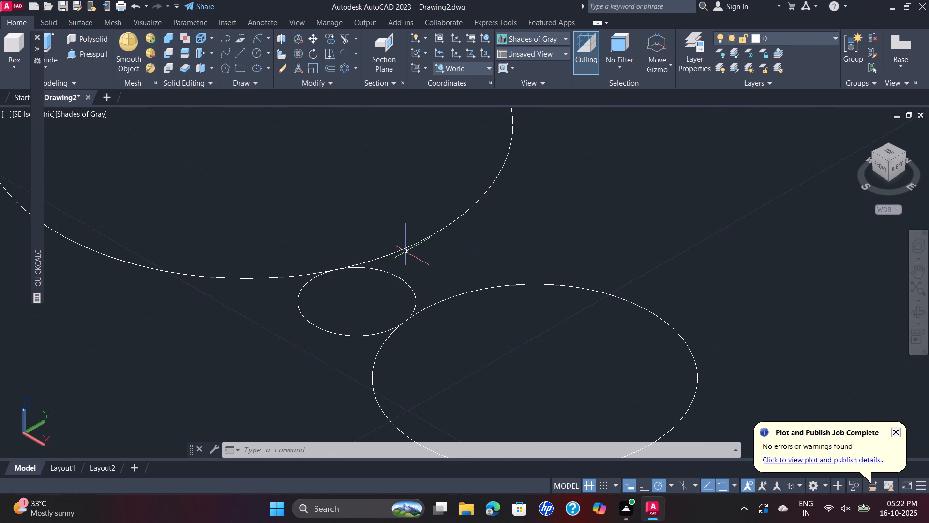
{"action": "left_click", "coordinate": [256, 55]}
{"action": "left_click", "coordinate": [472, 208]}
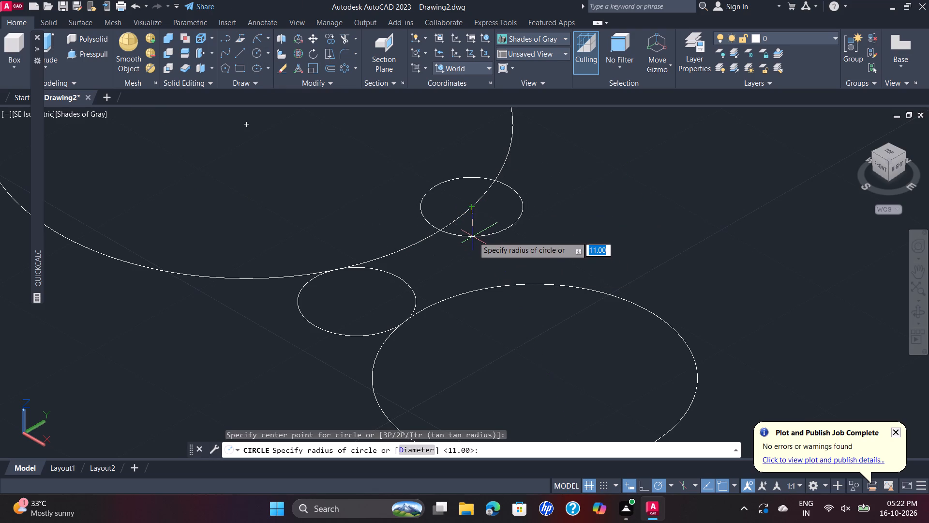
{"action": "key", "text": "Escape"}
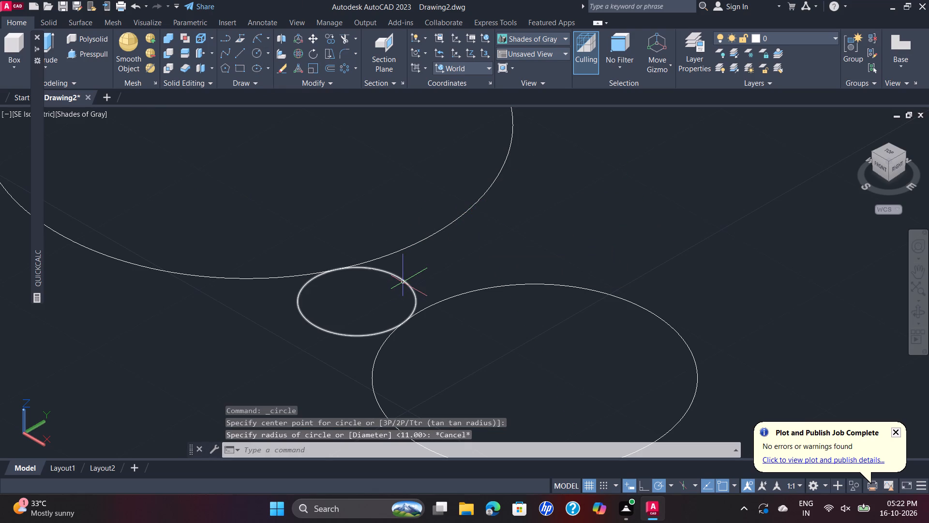
Copy the radius 4 circle from its center about 10.25 away at 78°, into the gap between the radius 18 and radius 11 circles.
{"action": "left_click", "coordinate": [403, 282]}
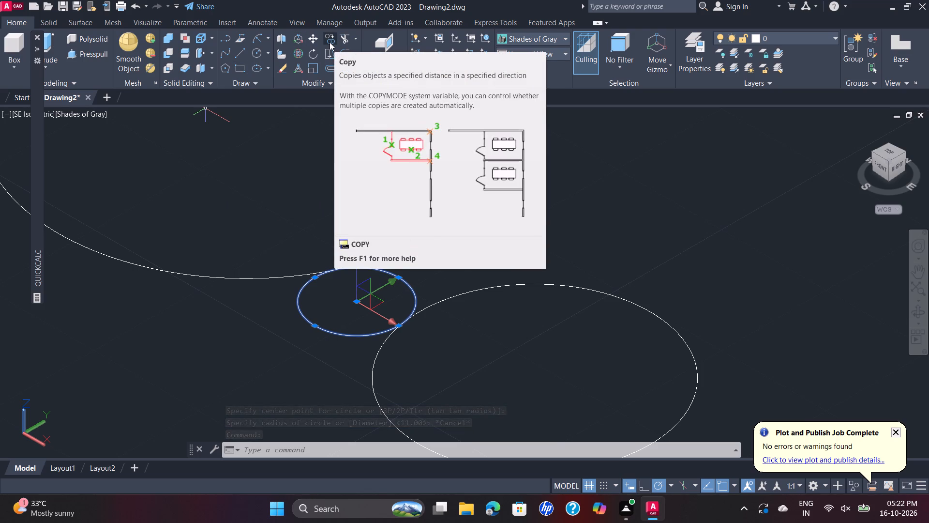
{"action": "left_click", "coordinate": [330, 42]}
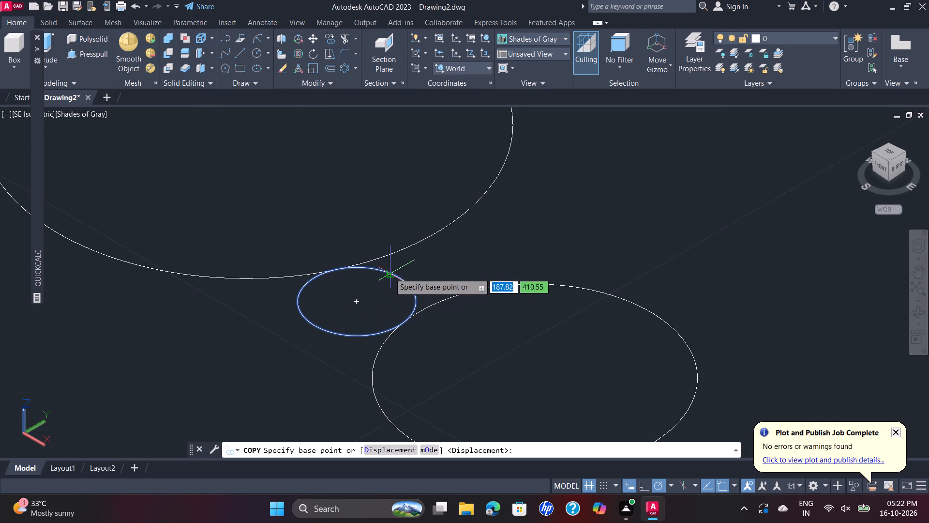
{"action": "left_click", "coordinate": [356, 302]}
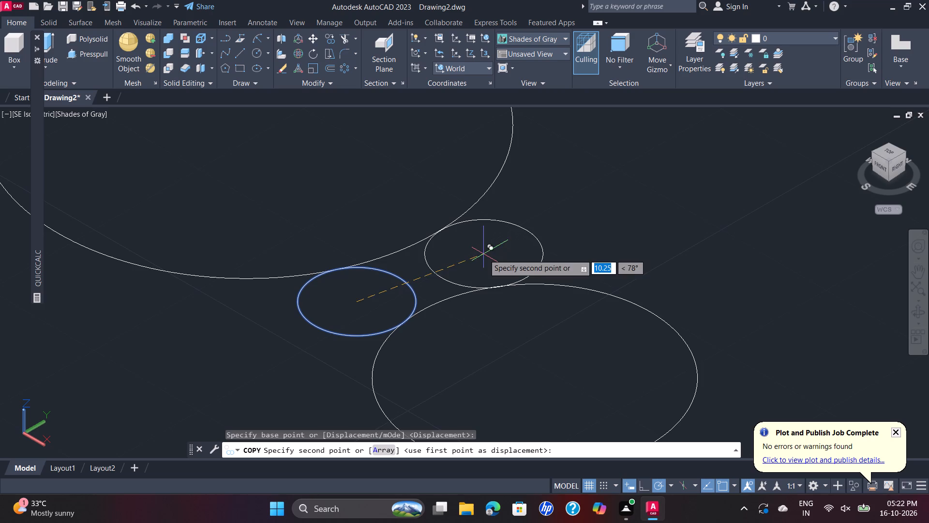
{"action": "left_click", "coordinate": [484, 254]}
{"action": "scroll", "coordinate": [447, 323], "scroll_direction": "down", "scroll_amount": 2}
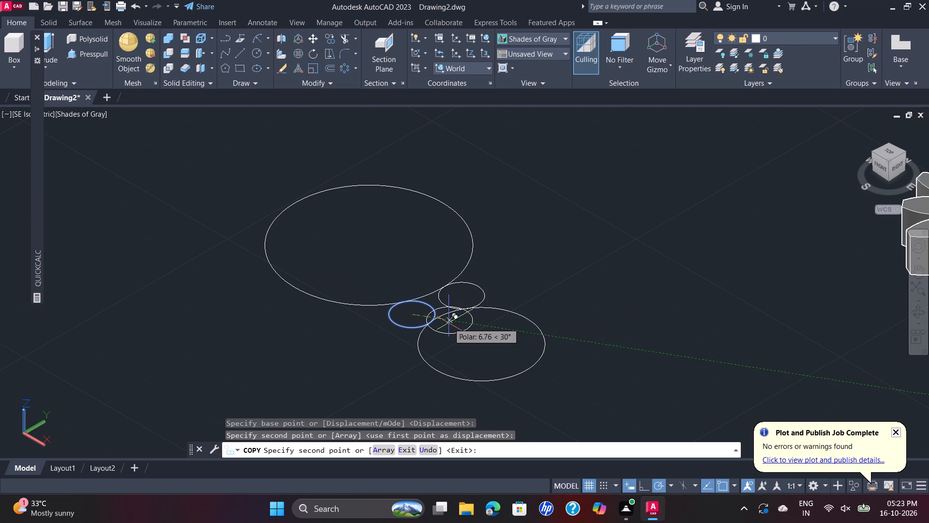
{"action": "key", "text": "Escape"}
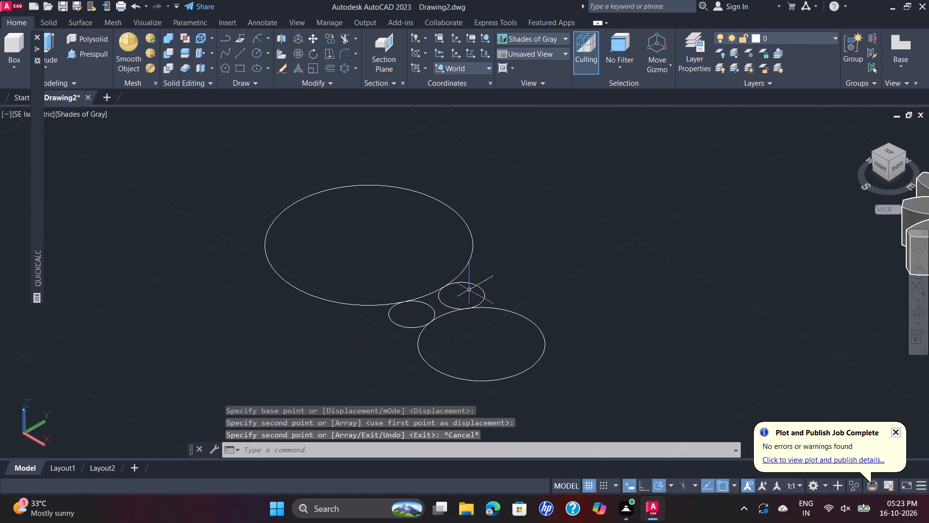
Examine closely where the copied radius 4 circle meets the radius 11 and radius 18 circles.
{"action": "scroll", "coordinate": [467, 290], "scroll_direction": "up", "scroll_amount": 6}
{"action": "scroll", "coordinate": [476, 344], "scroll_direction": "up", "scroll_amount": 2}
{"action": "scroll", "coordinate": [480, 367], "scroll_direction": "down", "scroll_amount": 2}
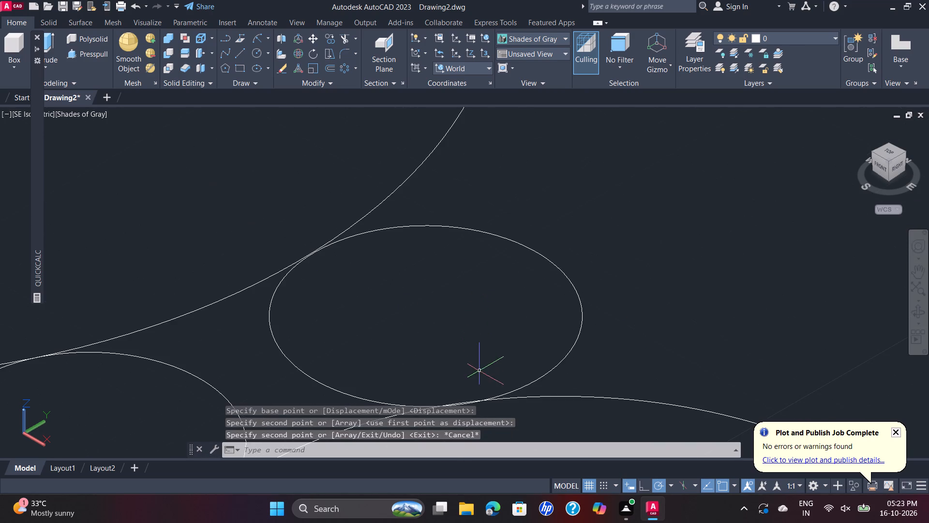
{"action": "middle_click_drag", "start_coordinate": [480, 384], "coordinate": [501, 325]}
{"action": "scroll", "coordinate": [482, 385], "scroll_direction": "up", "scroll_amount": 2}
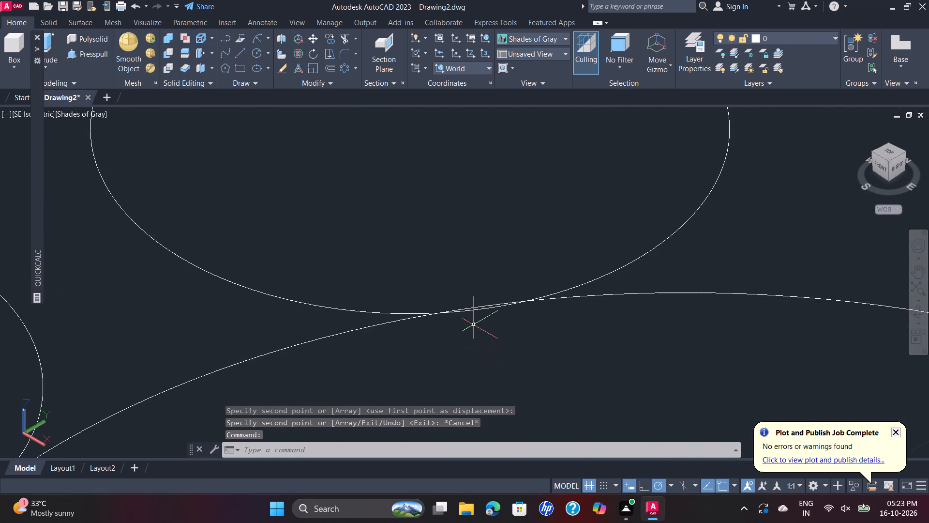
{"action": "scroll", "coordinate": [474, 324], "scroll_direction": "up", "scroll_amount": 1}
{"action": "scroll", "coordinate": [469, 315], "scroll_direction": "down", "scroll_amount": 2}
{"action": "scroll", "coordinate": [293, 135], "scroll_direction": "up", "scroll_amount": 2}
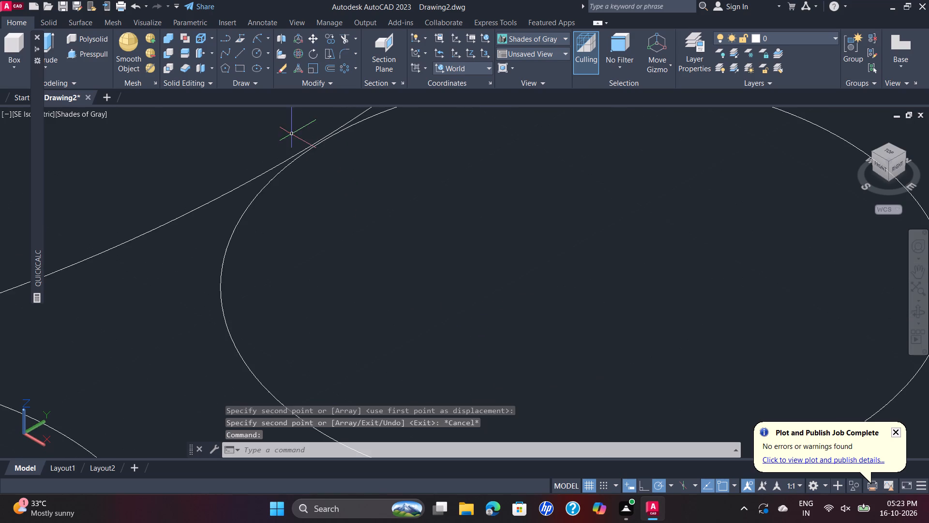
Align the copied radius 4 circle to the radius 18 and radius 11 circles using one edge point pair at each contact, without scaling.
{"action": "scroll", "coordinate": [310, 143], "scroll_direction": "up", "scroll_amount": 2}
{"action": "scroll", "coordinate": [311, 143], "scroll_direction": "down", "scroll_amount": 2}
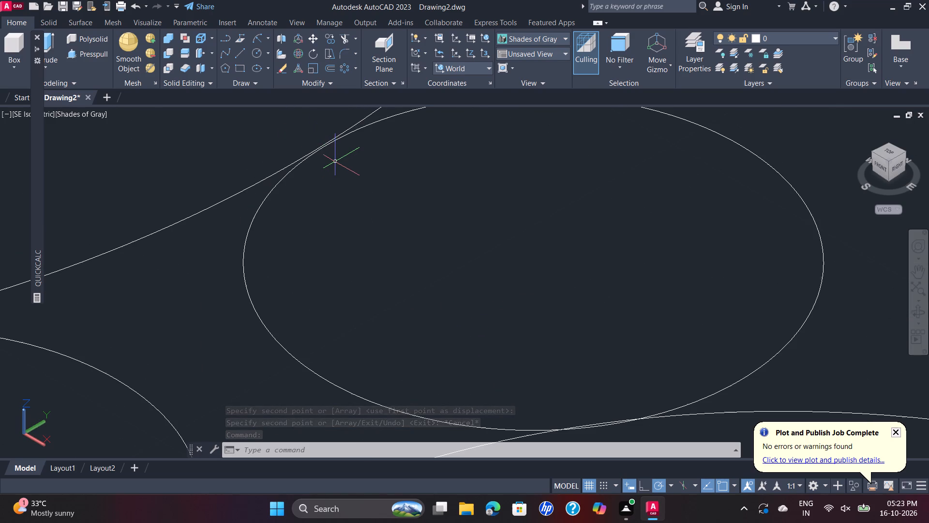
{"action": "scroll", "coordinate": [335, 162], "scroll_direction": "up", "scroll_amount": 1}
{"action": "scroll", "coordinate": [340, 162], "scroll_direction": "down", "scroll_amount": 1}
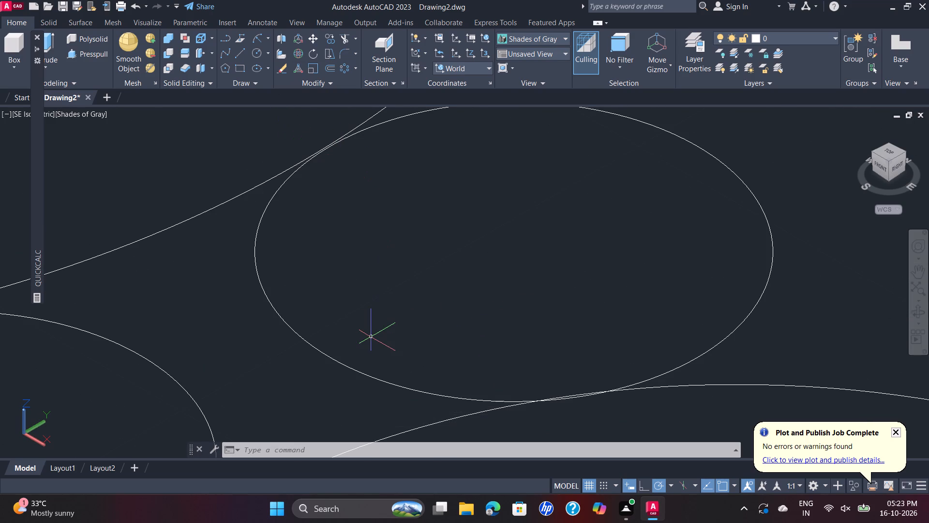
{"action": "key", "text": "a"}
{"action": "key", "text": "l"}
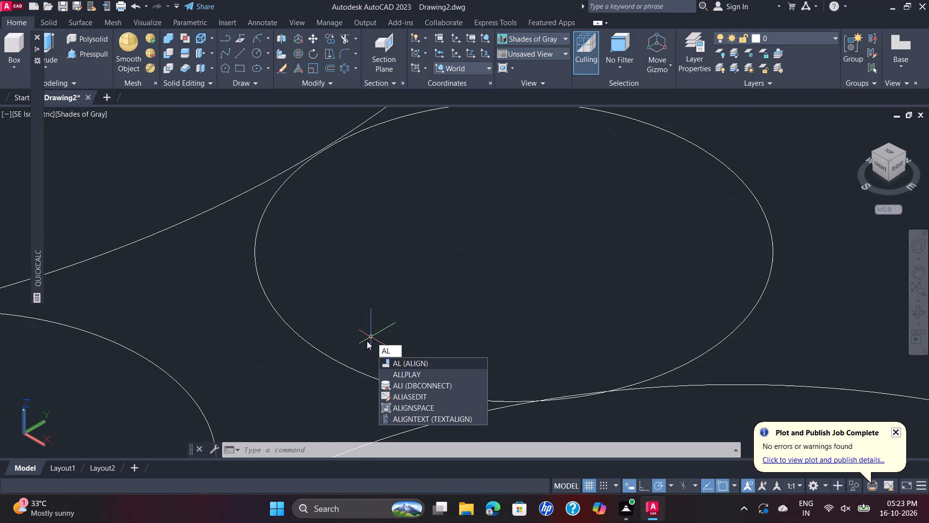
{"action": "key", "text": "Return"}
{"action": "scroll", "coordinate": [318, 169], "scroll_direction": "up", "scroll_amount": 2}
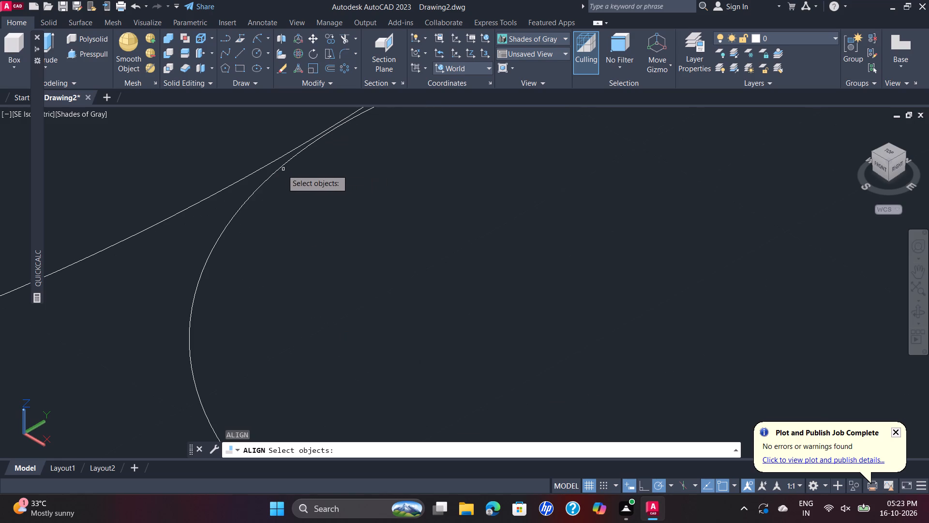
{"action": "left_click", "coordinate": [279, 170]}
{"action": "right_click", "coordinate": [283, 170]}
{"action": "middle_click_drag", "start_coordinate": [346, 162], "coordinate": [405, 275]}
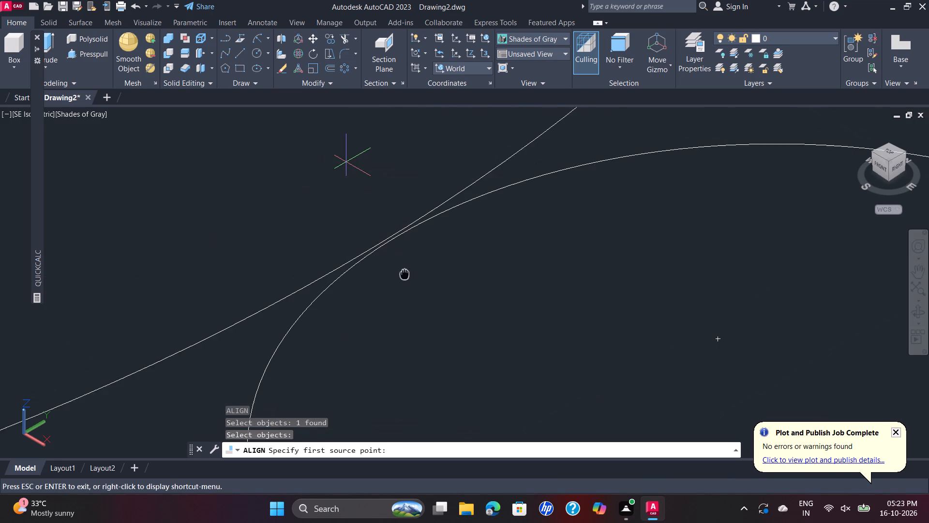
{"action": "middle_click_drag", "start_coordinate": [405, 275], "coordinate": [406, 277]}
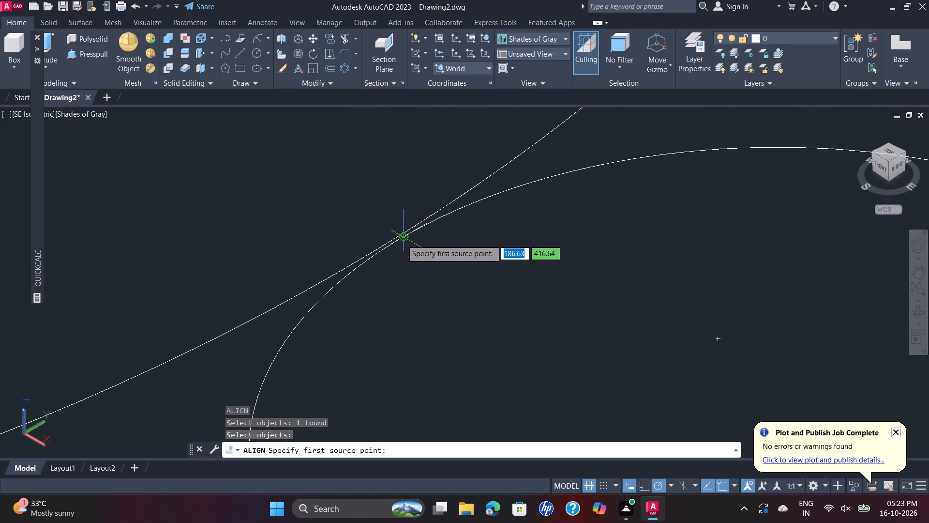
{"action": "left_click", "coordinate": [402, 239]}
{"action": "scroll", "coordinate": [397, 237], "scroll_direction": "up", "scroll_amount": 1}
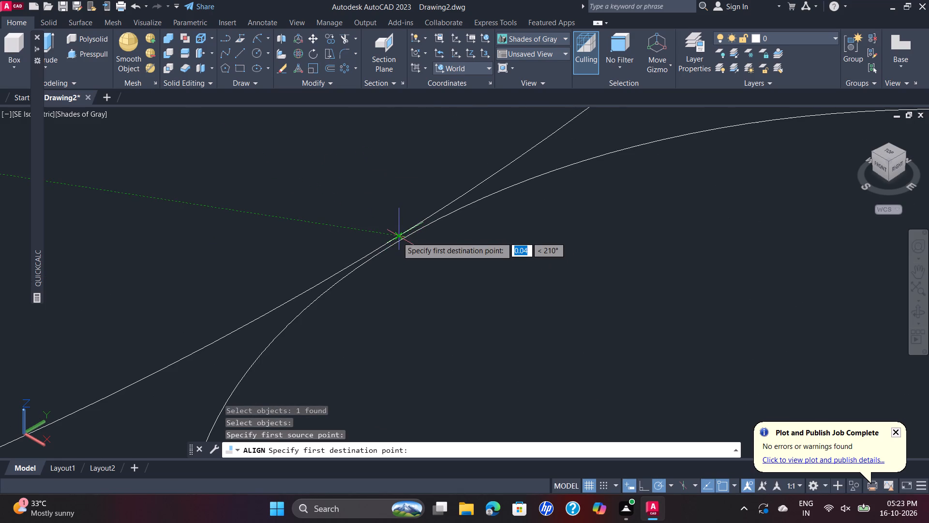
{"action": "left_click", "coordinate": [397, 237]}
{"action": "scroll", "coordinate": [434, 264], "scroll_direction": "down", "scroll_amount": 2}
{"action": "scroll", "coordinate": [521, 297], "scroll_direction": "down", "scroll_amount": 1}
{"action": "middle_click_drag", "start_coordinate": [523, 297], "coordinate": [458, 219]}
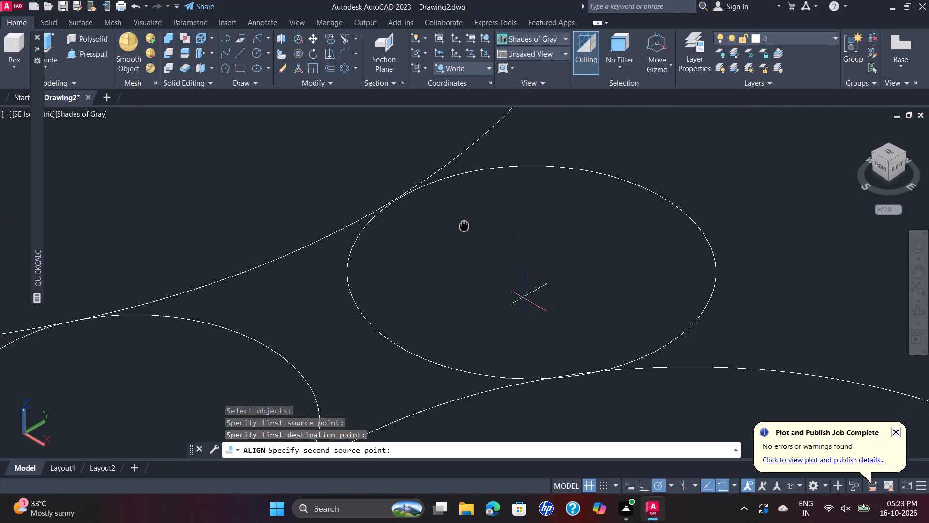
{"action": "middle_click_drag", "start_coordinate": [458, 219], "coordinate": [444, 205]}
{"action": "scroll", "coordinate": [531, 324], "scroll_direction": "up", "scroll_amount": 1}
{"action": "scroll", "coordinate": [570, 379], "scroll_direction": "up", "scroll_amount": 2}
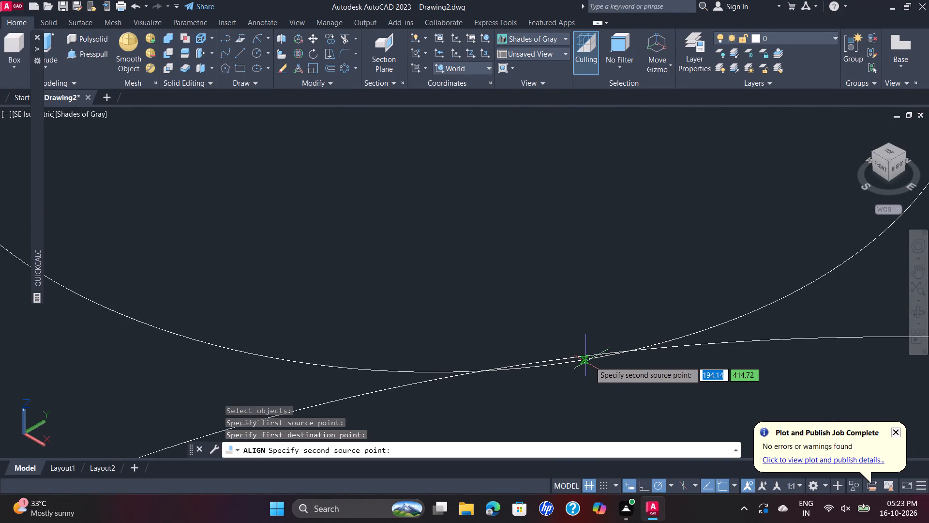
{"action": "left_click", "coordinate": [558, 365]}
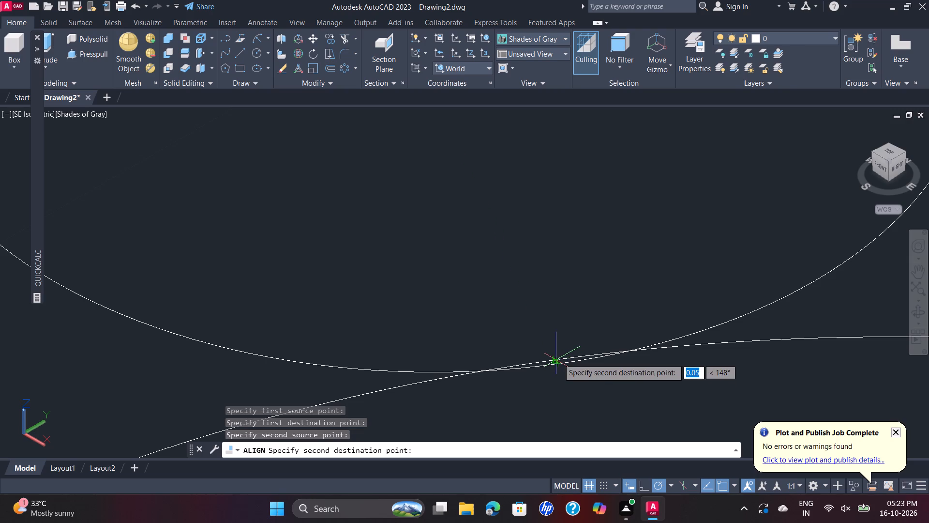
{"action": "left_click", "coordinate": [560, 358]}
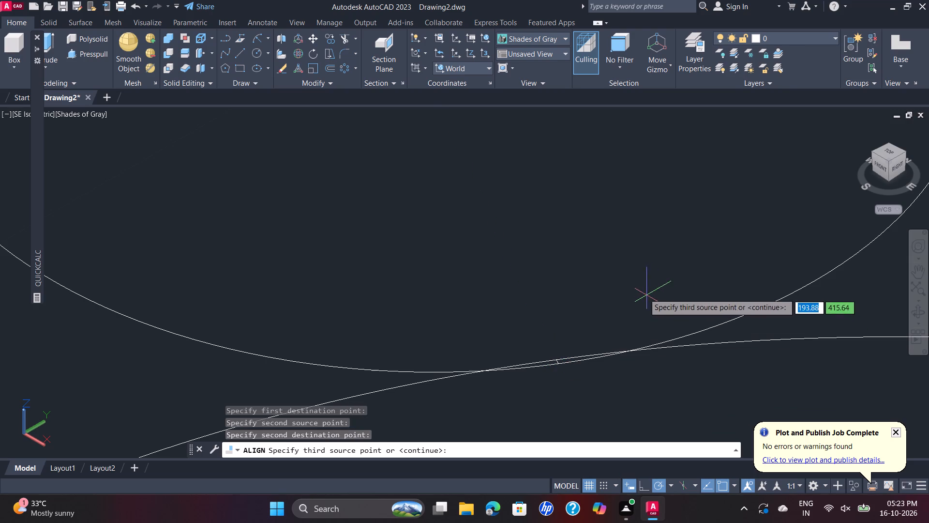
{"action": "scroll", "coordinate": [623, 286], "scroll_direction": "down", "scroll_amount": 2}
{"action": "key", "text": "Return"}
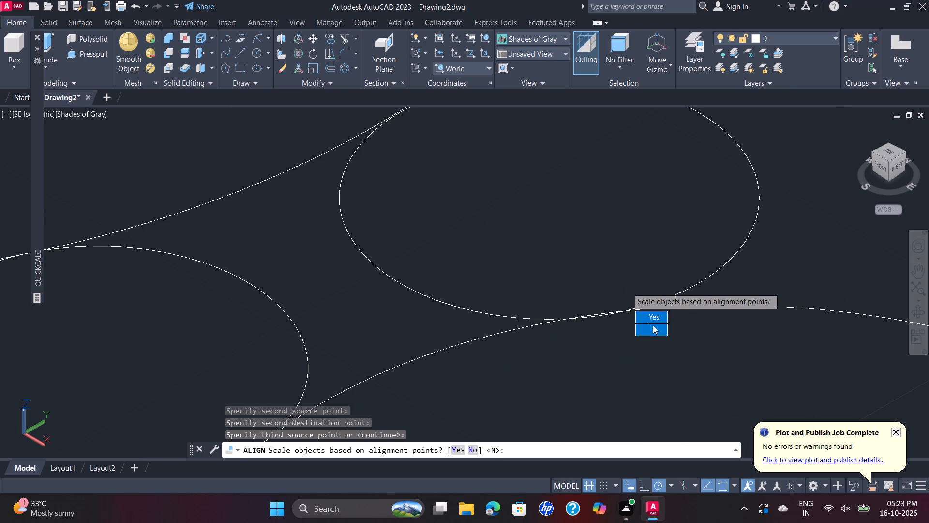
{"action": "left_click_drag", "start_coordinate": [653, 325], "coordinate": [627, 287]}
Trim the outer arcs of the radius 18 and 11 circles and the inner arcs of both radius 4 circles, leaving one closed waisted outline.
{"action": "scroll", "coordinate": [479, 152], "scroll_direction": "down", "scroll_amount": 1}
{"action": "middle_click_drag", "start_coordinate": [478, 159], "coordinate": [494, 207]}
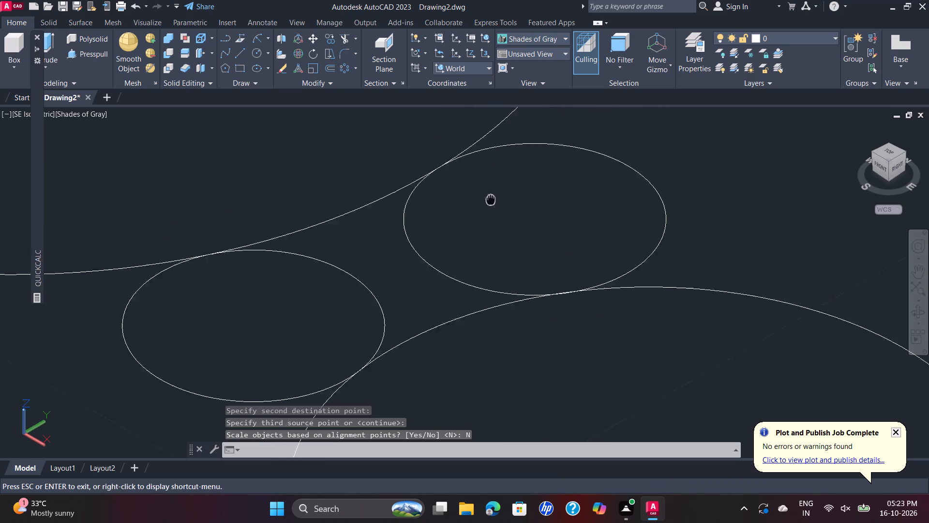
{"action": "middle_click_drag", "start_coordinate": [494, 207], "coordinate": [527, 208]}
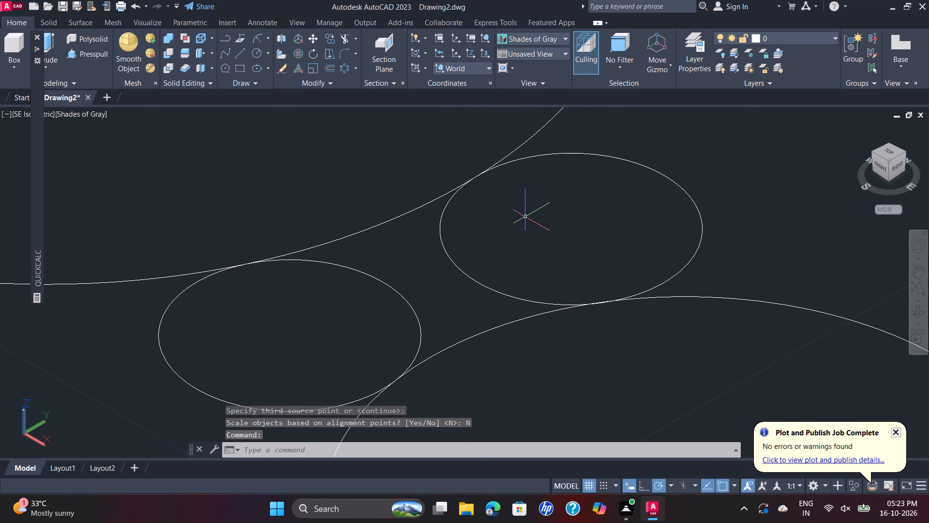
{"action": "scroll", "coordinate": [537, 216], "scroll_direction": "down", "scroll_amount": 1}
{"action": "middle_click_drag", "start_coordinate": [537, 215], "coordinate": [548, 232]}
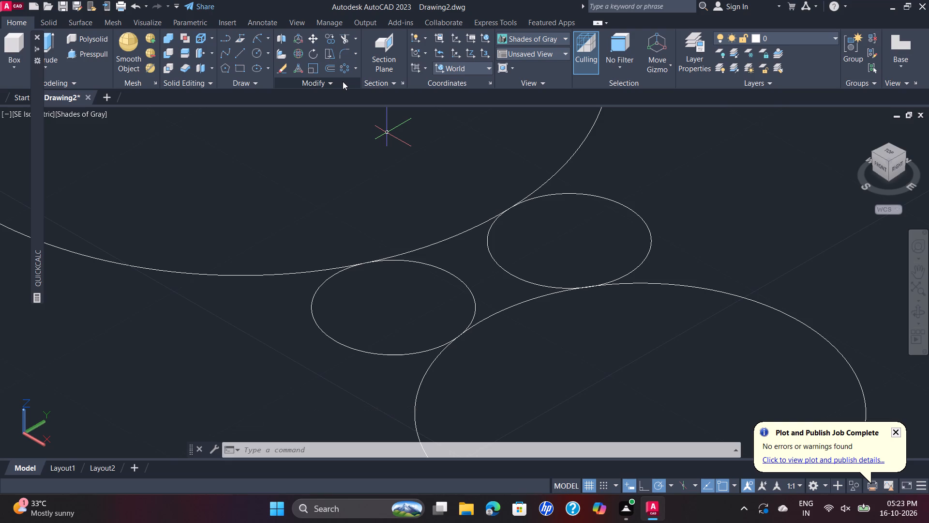
{"action": "scroll", "coordinate": [407, 71], "scroll_direction": "down", "scroll_amount": 1}
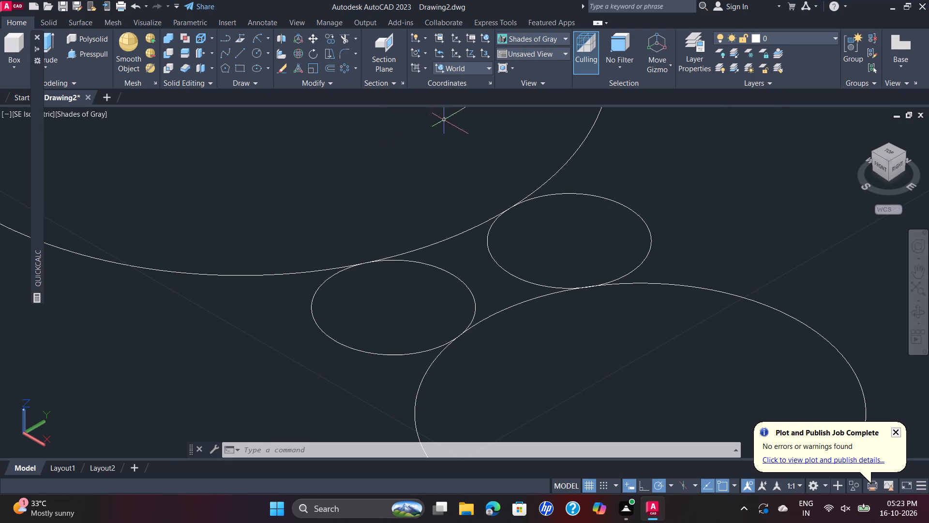
{"action": "left_click", "coordinate": [345, 37]}
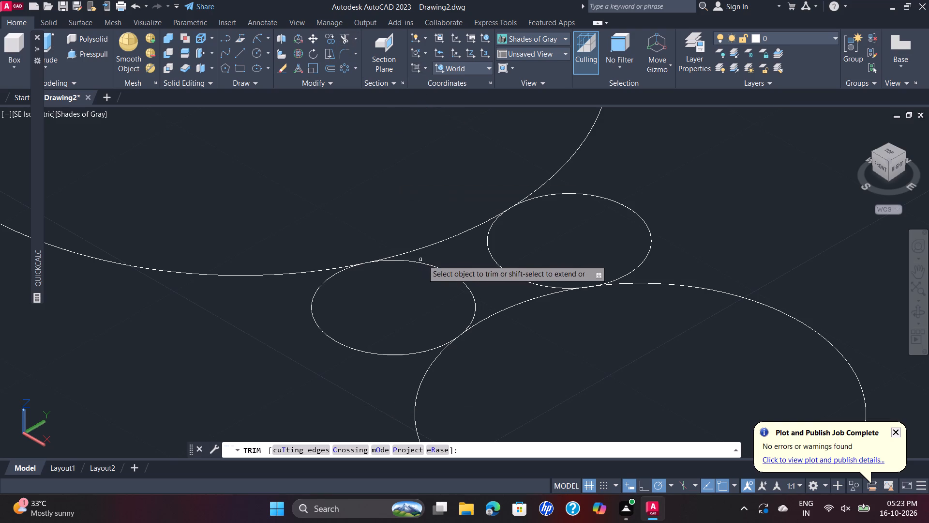
{"action": "left_click", "coordinate": [315, 272]}
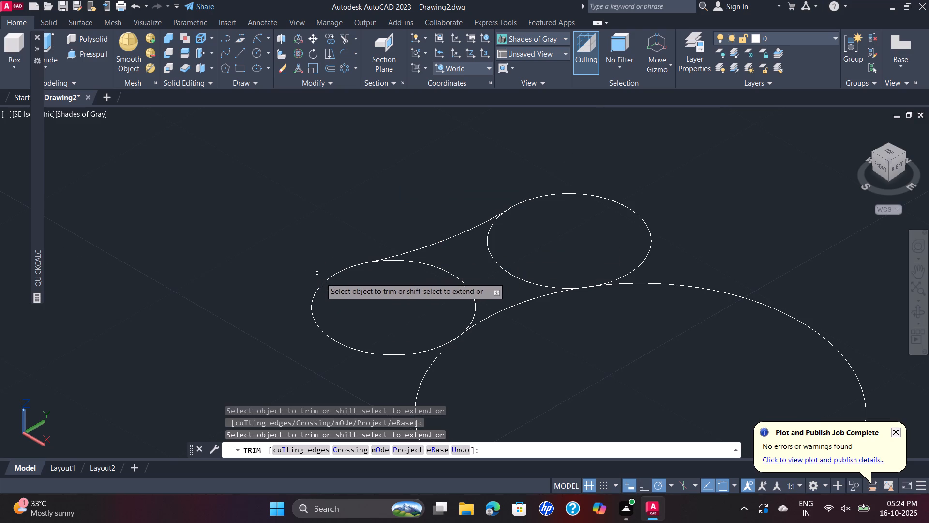
{"action": "left_click", "coordinate": [427, 371]}
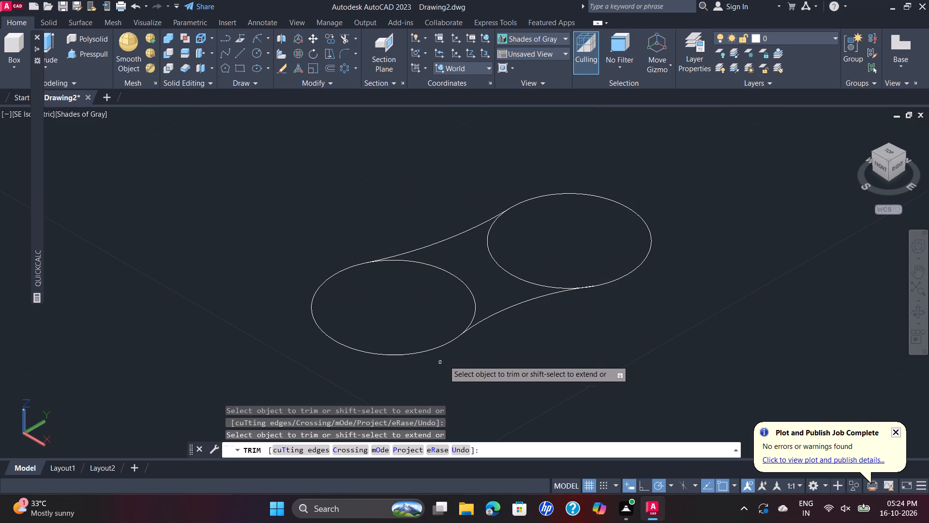
{"action": "left_click", "coordinate": [459, 281]}
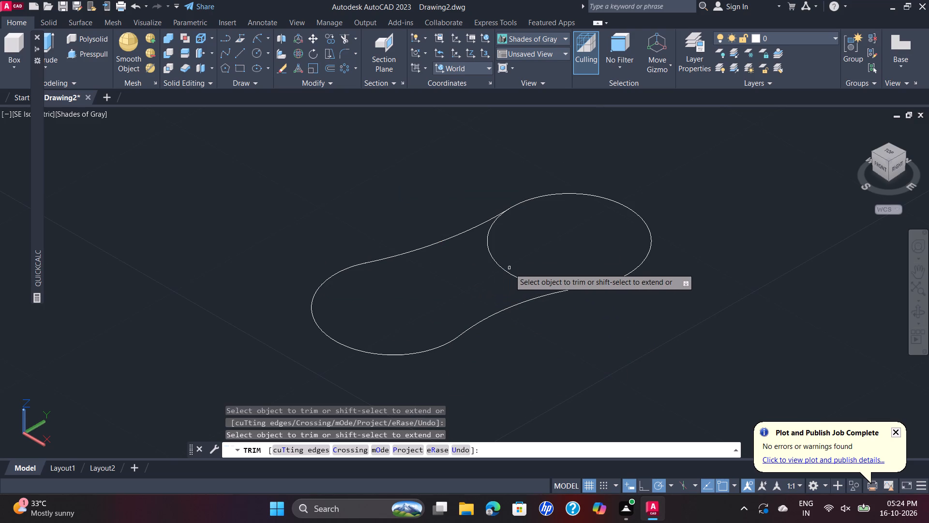
{"action": "left_click", "coordinate": [508, 271]}
{"action": "scroll", "coordinate": [508, 261], "scroll_direction": "down", "scroll_amount": 2}
{"action": "middle_click_drag", "start_coordinate": [526, 255], "coordinate": [528, 254]}
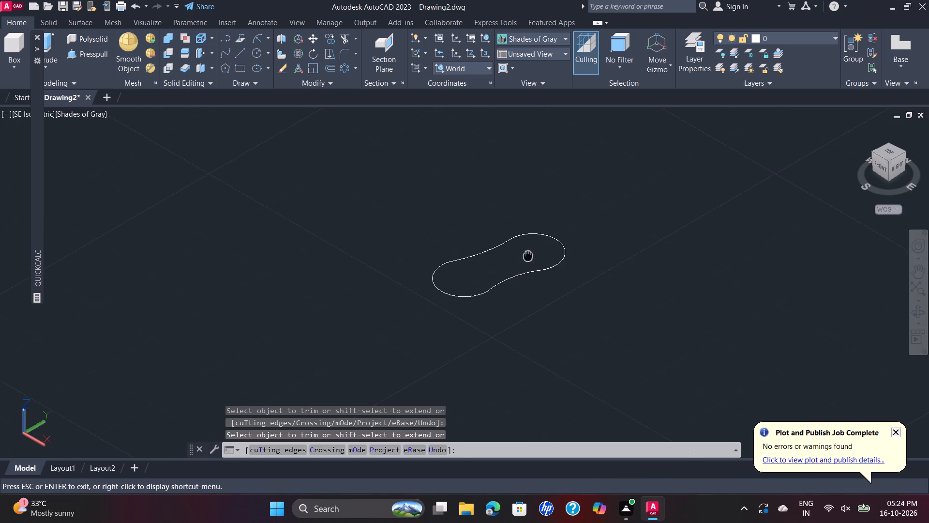
{"action": "middle_click_drag", "start_coordinate": [528, 254], "coordinate": [517, 276]}
{"action": "scroll", "coordinate": [517, 274], "scroll_direction": "up", "scroll_amount": 1}
{"action": "key", "text": "Escape"}
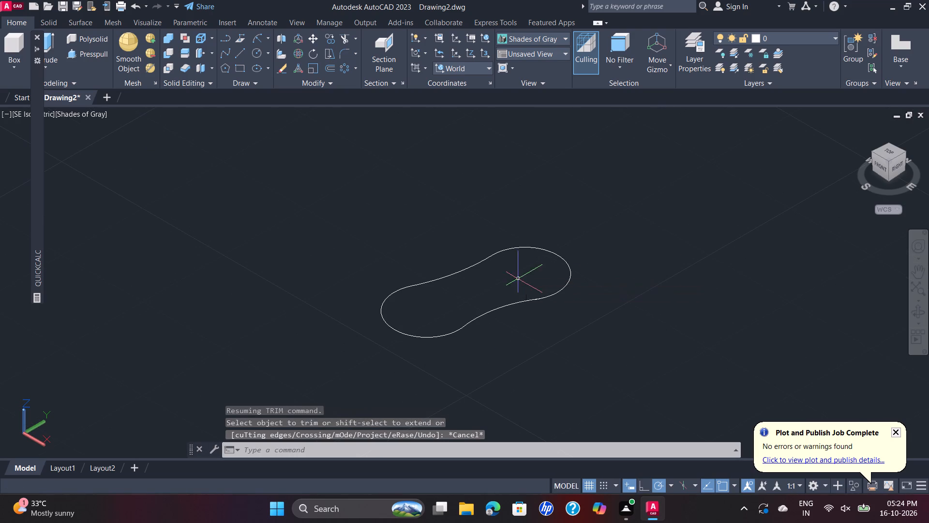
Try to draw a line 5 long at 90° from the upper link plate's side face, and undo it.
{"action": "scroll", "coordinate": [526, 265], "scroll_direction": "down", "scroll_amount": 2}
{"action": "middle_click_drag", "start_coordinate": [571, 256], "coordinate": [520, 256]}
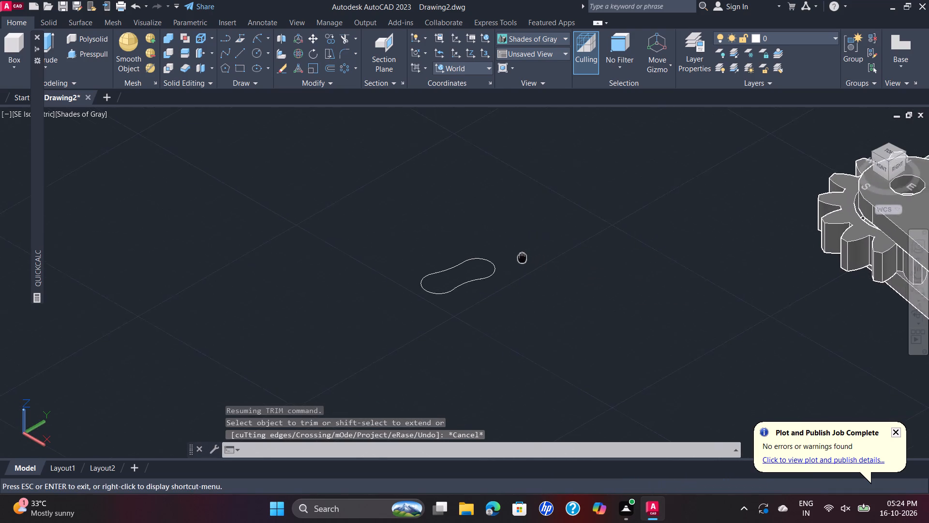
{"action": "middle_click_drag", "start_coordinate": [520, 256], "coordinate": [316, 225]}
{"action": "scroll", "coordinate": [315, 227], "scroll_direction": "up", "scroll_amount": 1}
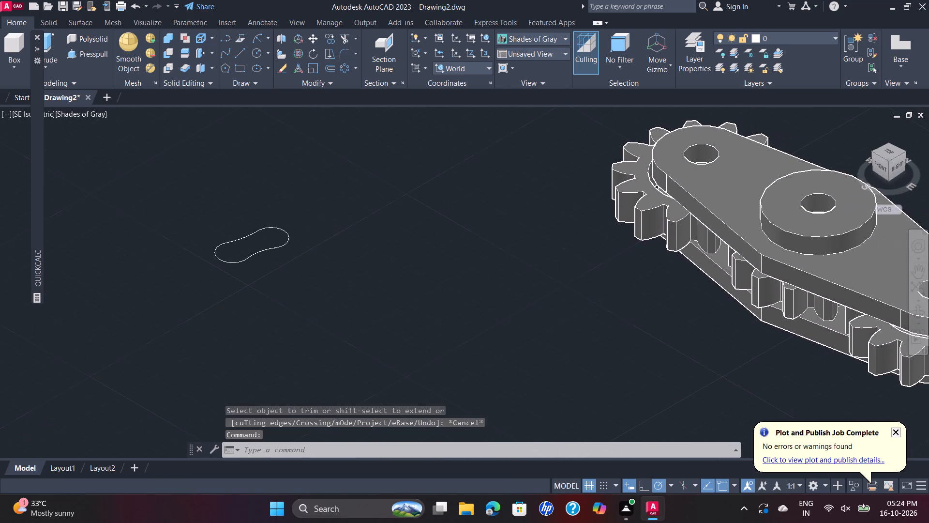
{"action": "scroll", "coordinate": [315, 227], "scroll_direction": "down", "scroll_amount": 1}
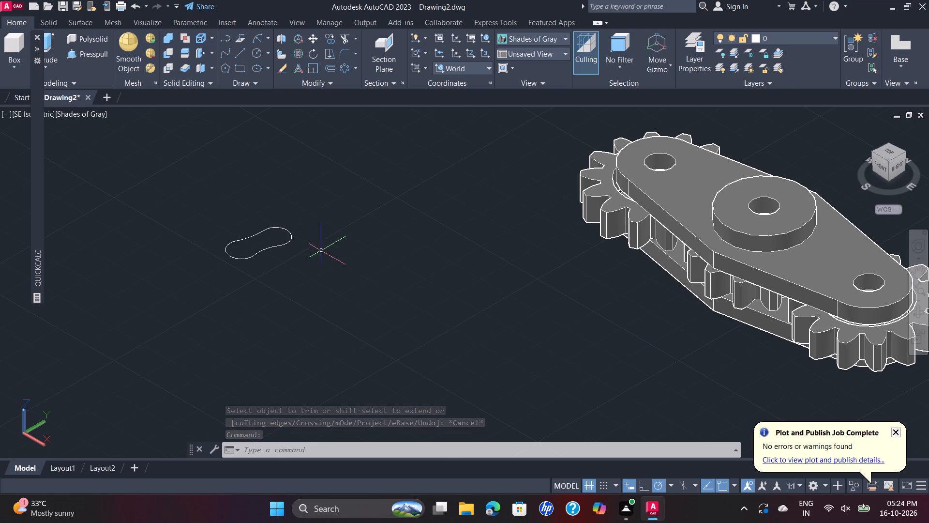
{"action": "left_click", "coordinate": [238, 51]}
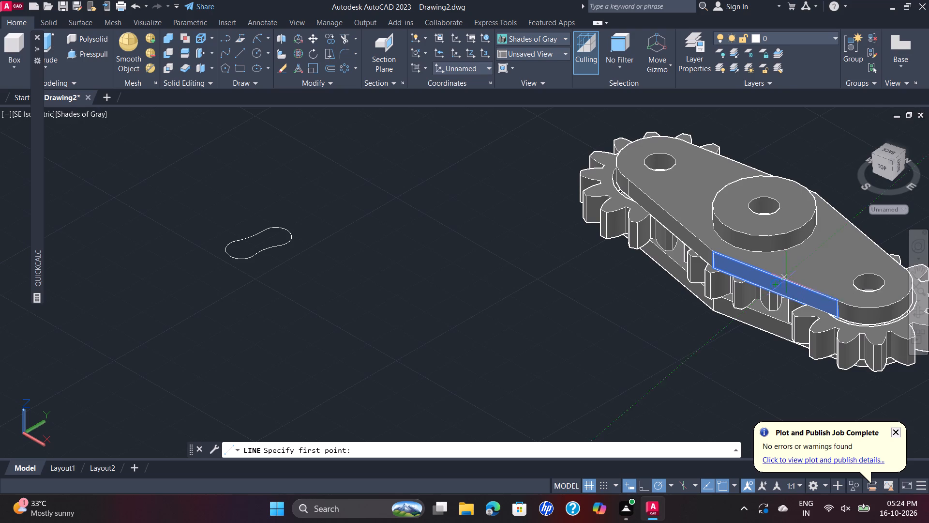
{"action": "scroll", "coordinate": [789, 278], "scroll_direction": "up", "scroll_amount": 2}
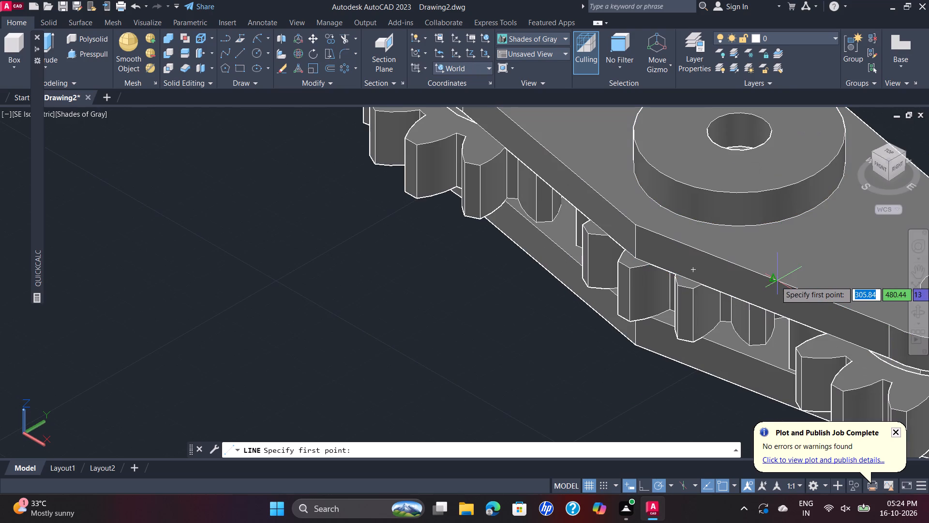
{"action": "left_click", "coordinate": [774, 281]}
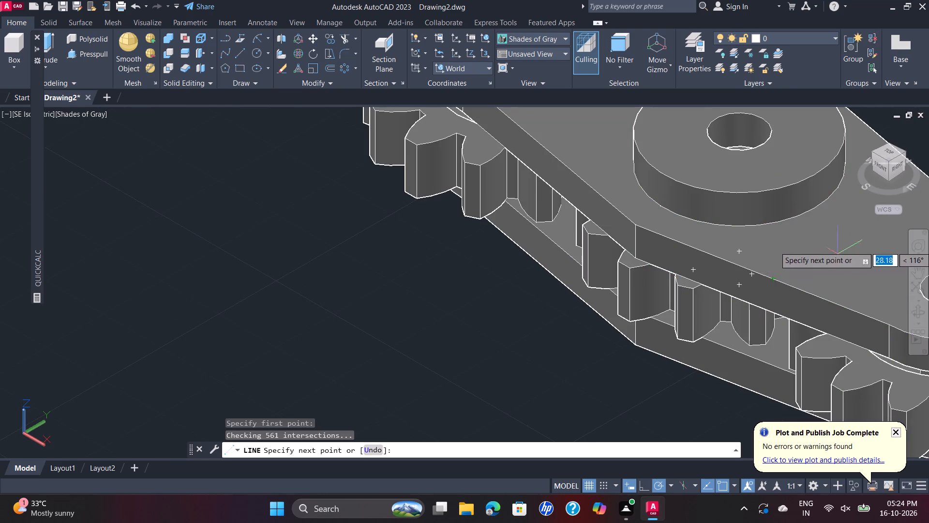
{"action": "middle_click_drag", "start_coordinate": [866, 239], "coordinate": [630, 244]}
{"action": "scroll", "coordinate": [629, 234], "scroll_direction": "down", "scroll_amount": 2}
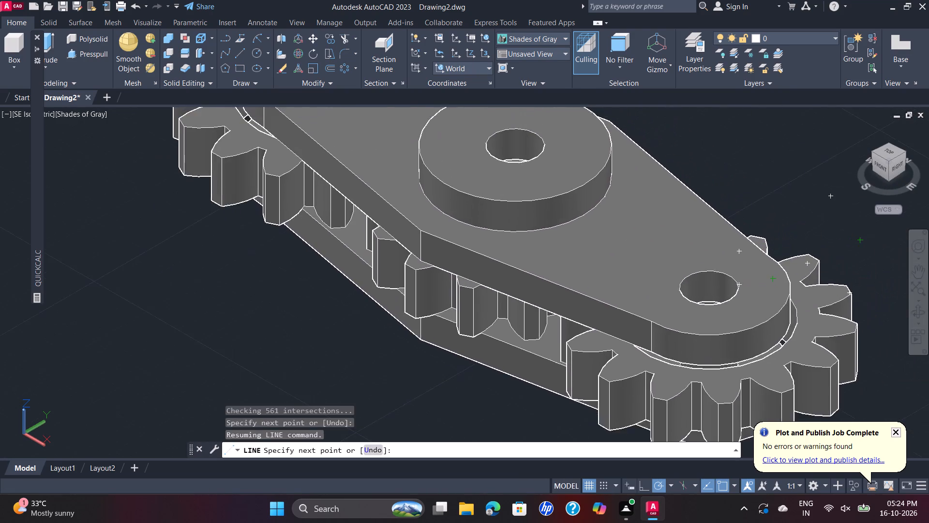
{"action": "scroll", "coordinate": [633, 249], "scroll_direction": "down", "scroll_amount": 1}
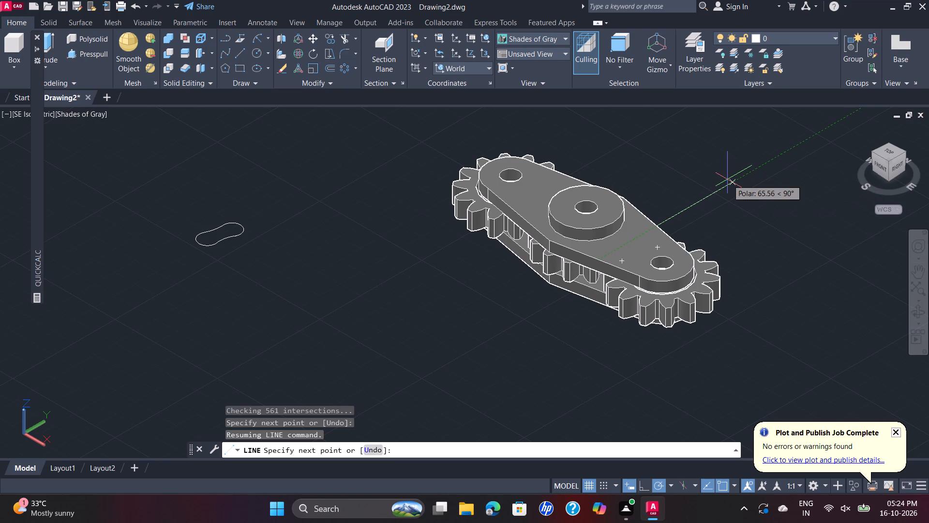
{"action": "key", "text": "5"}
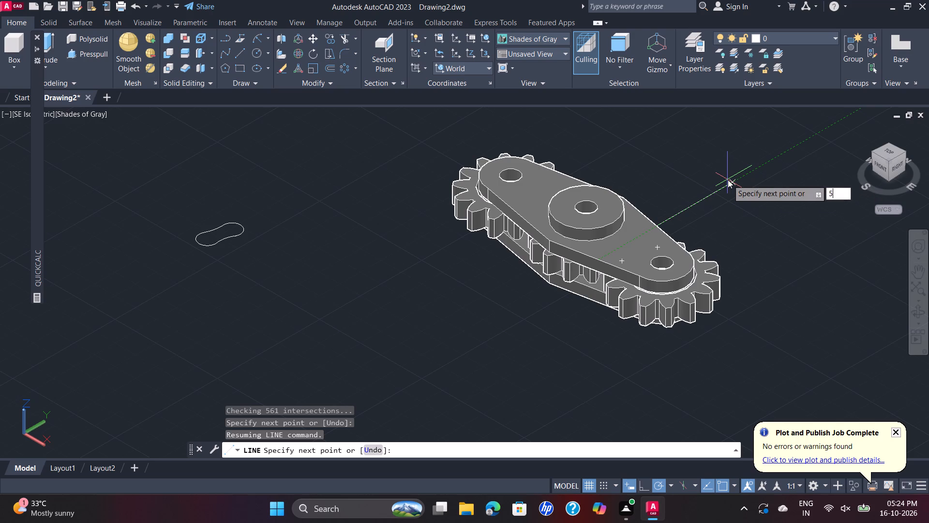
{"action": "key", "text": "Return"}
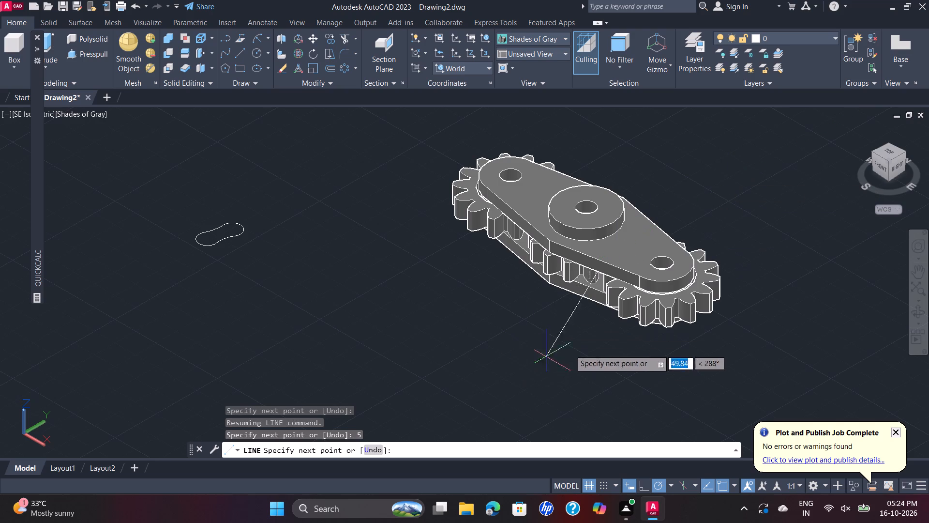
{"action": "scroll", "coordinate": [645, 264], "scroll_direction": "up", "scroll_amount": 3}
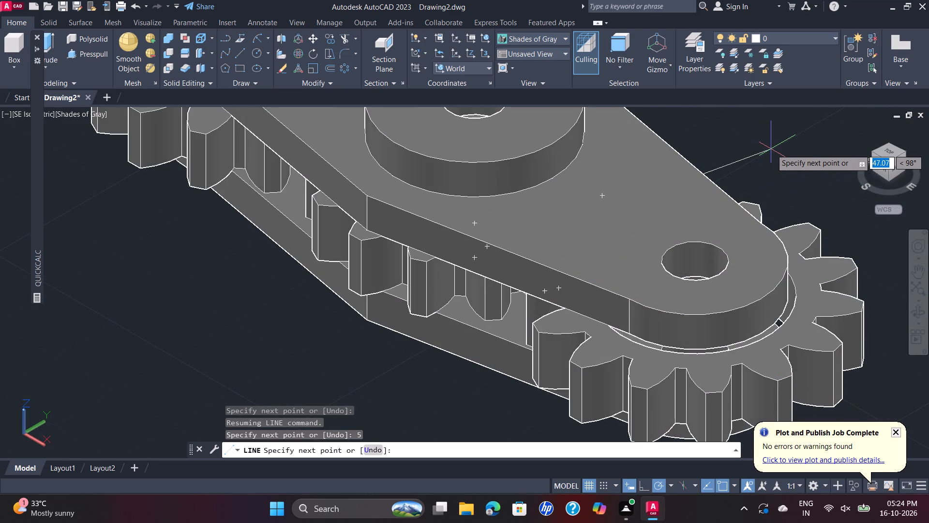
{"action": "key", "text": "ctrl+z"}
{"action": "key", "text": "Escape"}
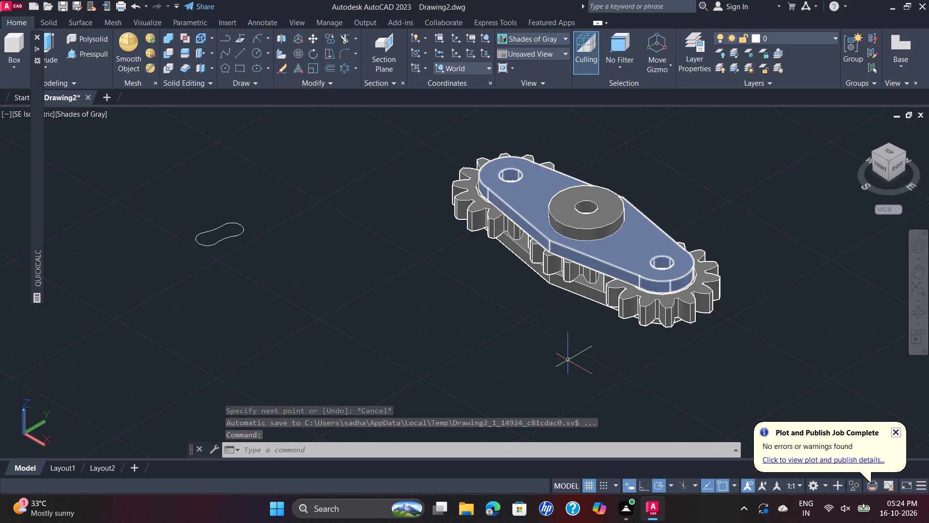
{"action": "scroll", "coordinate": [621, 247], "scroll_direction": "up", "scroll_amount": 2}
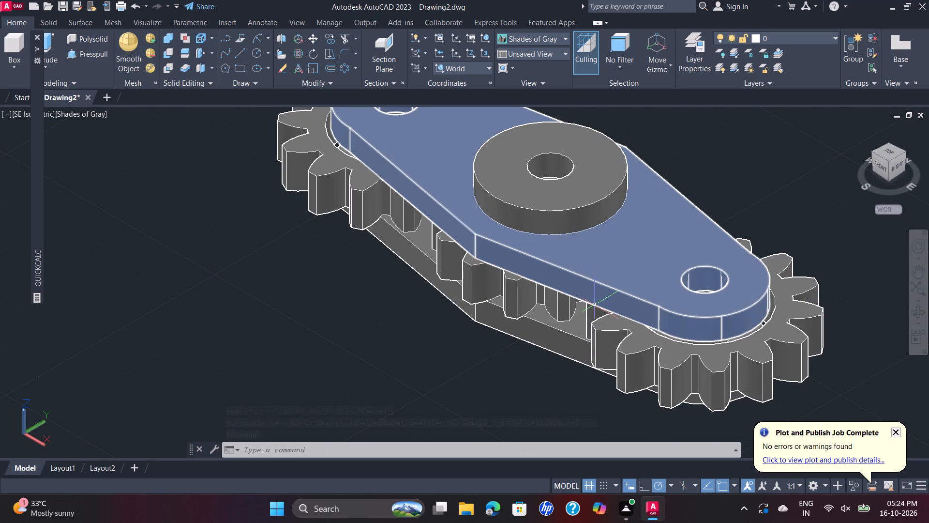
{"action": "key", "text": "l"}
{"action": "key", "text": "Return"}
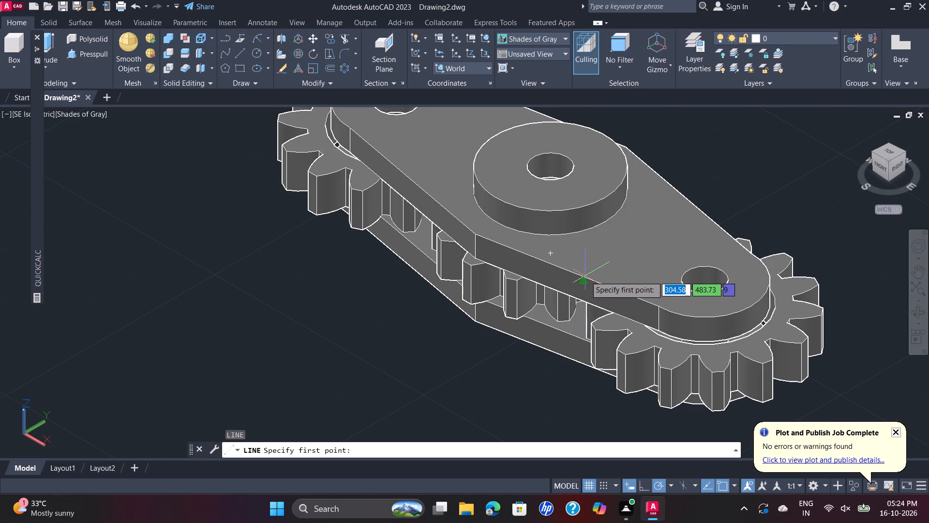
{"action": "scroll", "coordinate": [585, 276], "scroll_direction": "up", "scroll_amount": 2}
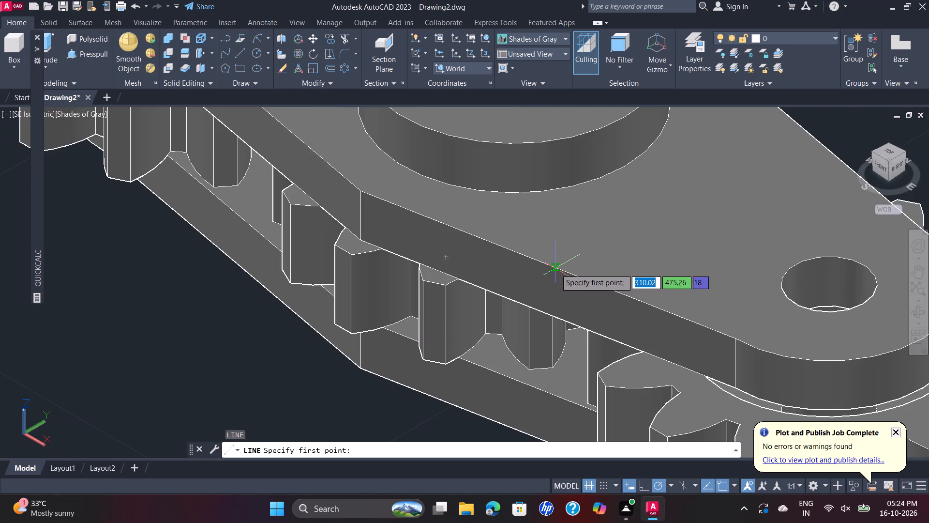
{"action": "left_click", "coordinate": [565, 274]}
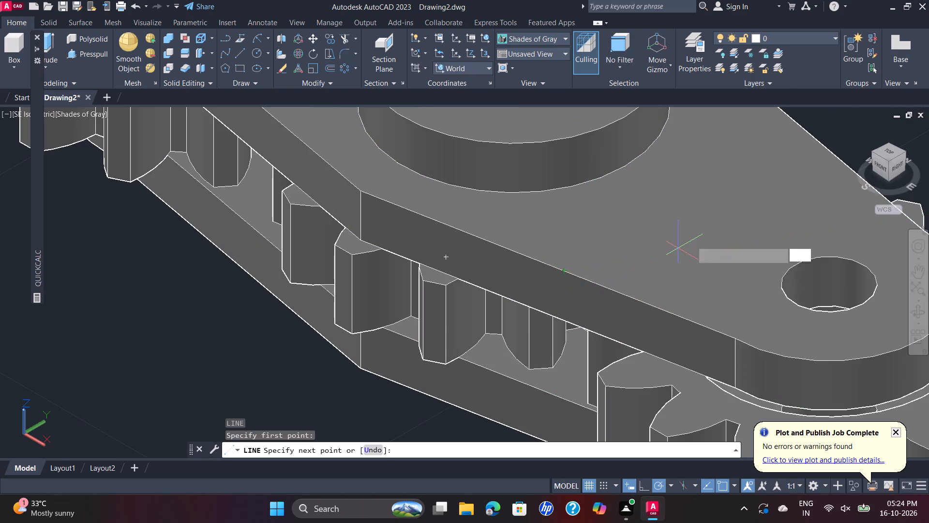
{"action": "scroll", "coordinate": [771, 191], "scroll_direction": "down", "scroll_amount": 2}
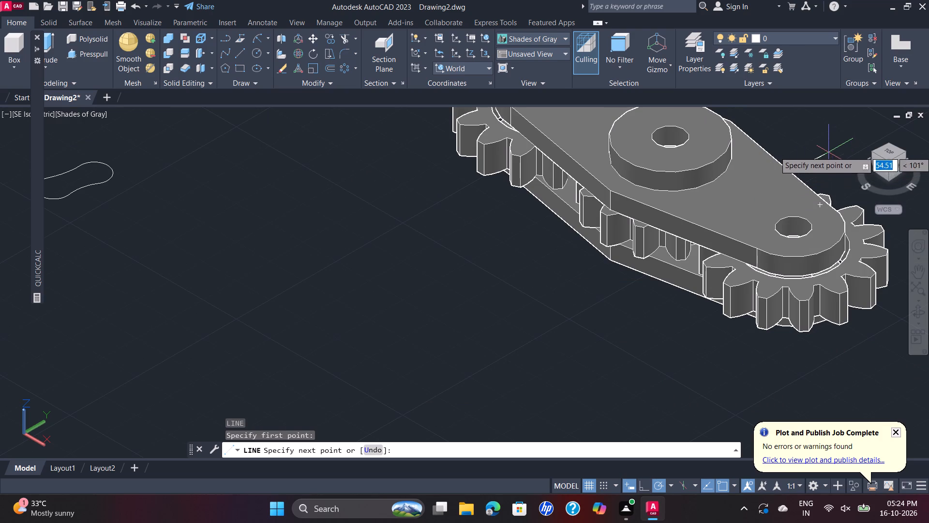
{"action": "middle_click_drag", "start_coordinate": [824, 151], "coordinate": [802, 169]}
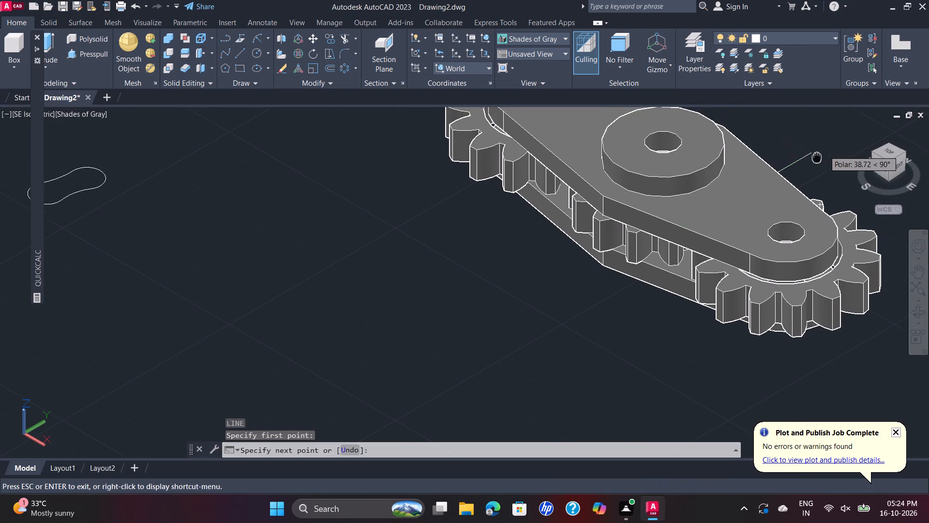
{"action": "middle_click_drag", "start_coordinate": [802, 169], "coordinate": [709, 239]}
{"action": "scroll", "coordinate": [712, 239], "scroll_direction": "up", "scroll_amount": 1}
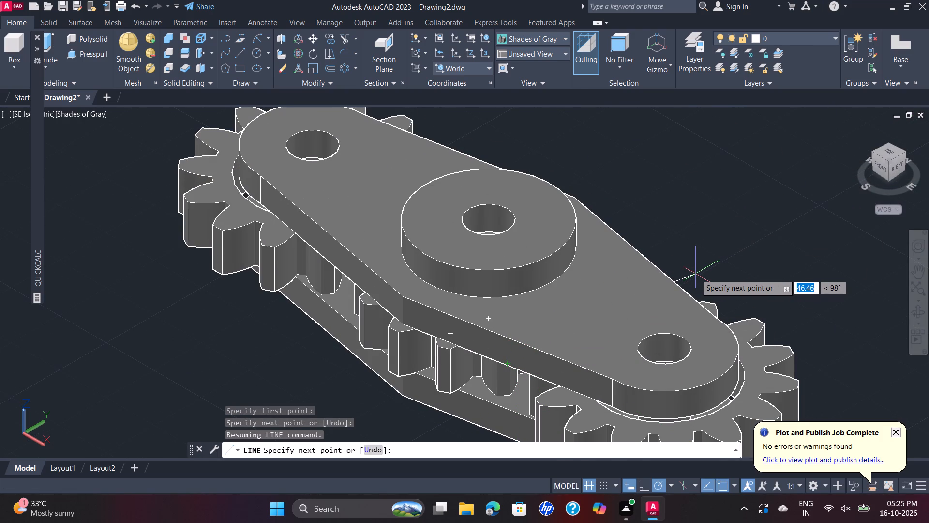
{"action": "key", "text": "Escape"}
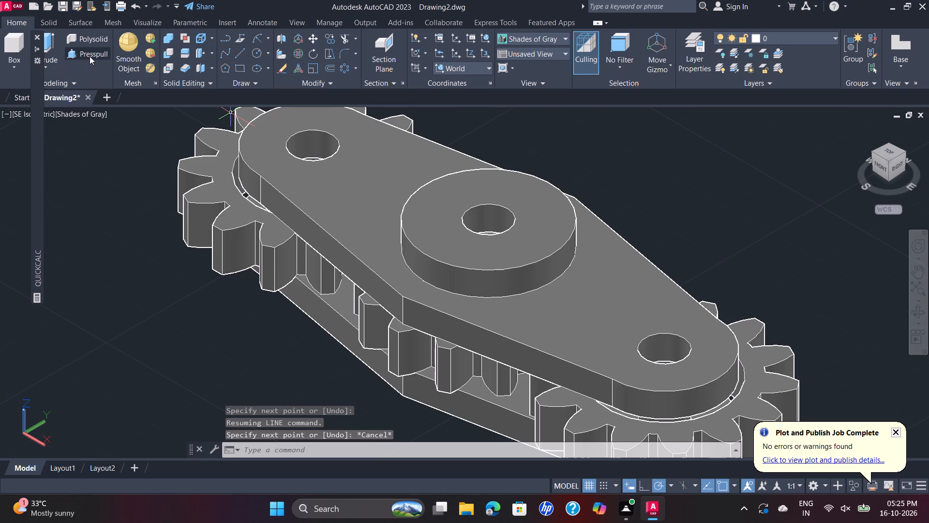
Switch the model's visual style to 2D Wireframe.
{"action": "left_click", "coordinate": [79, 118]}
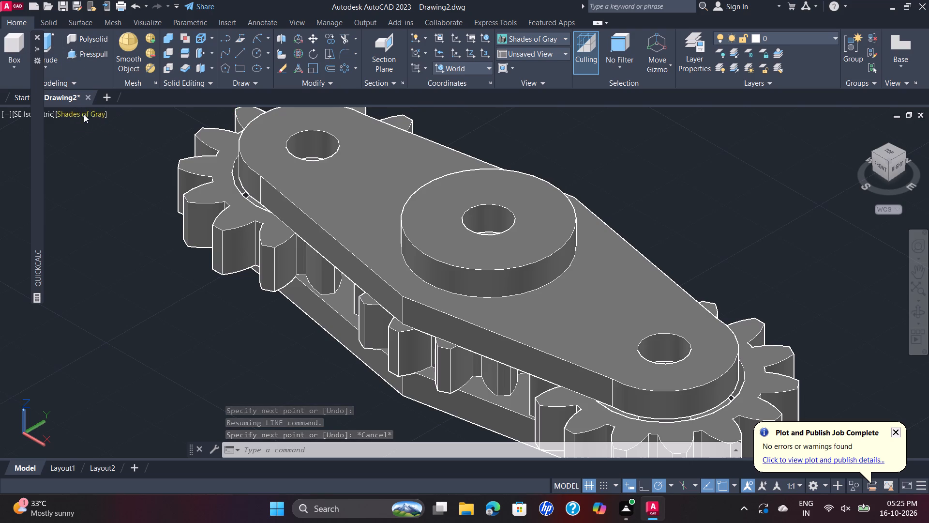
{"action": "left_click", "coordinate": [84, 110]}
{"action": "left_click", "coordinate": [111, 146]}
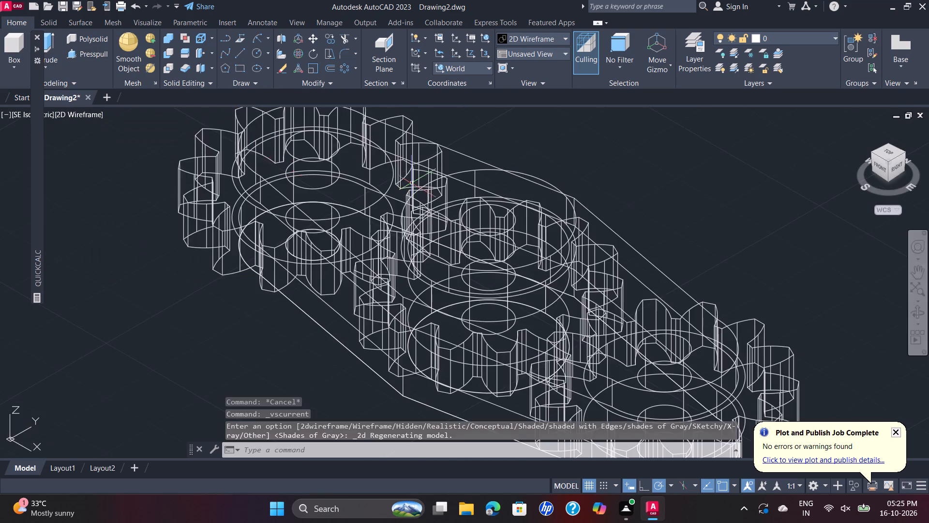
Draw a line 5 long at 90° from the upper link plate's lower side edge, inward across the plate.
{"action": "scroll", "coordinate": [448, 212], "scroll_direction": "down", "scroll_amount": 1}
{"action": "scroll", "coordinate": [531, 285], "scroll_direction": "up", "scroll_amount": 2}
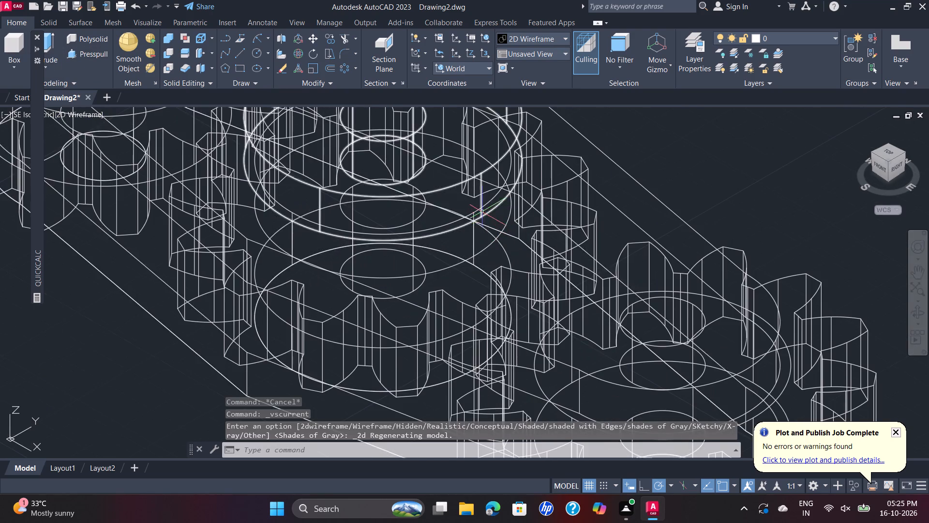
{"action": "scroll", "coordinate": [482, 211], "scroll_direction": "down", "scroll_amount": 2}
{"action": "middle_click_drag", "start_coordinate": [502, 262], "coordinate": [509, 239]}
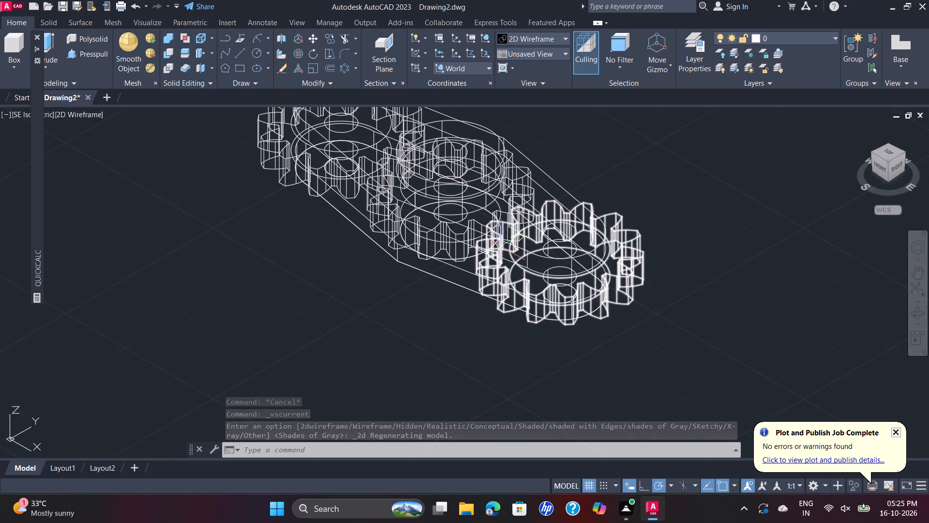
{"action": "scroll", "coordinate": [501, 246], "scroll_direction": "up", "scroll_amount": 2}
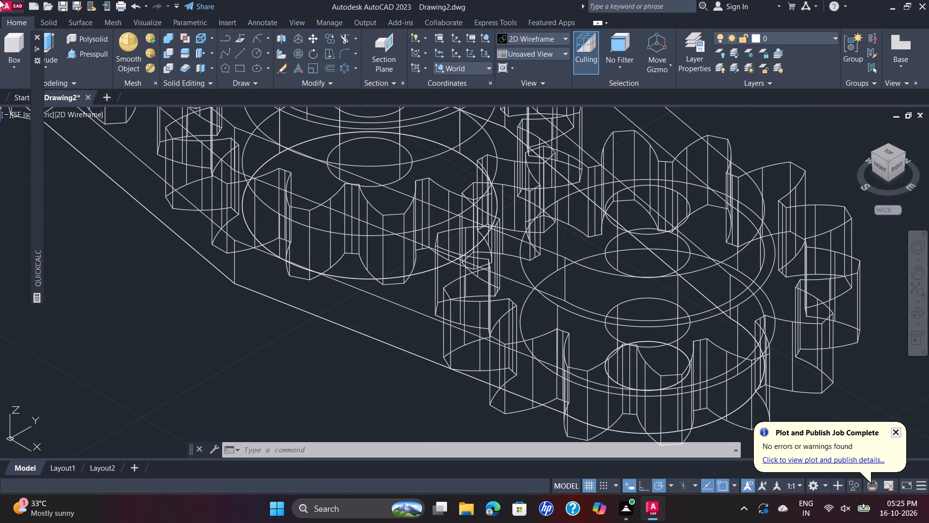
{"action": "left_click", "coordinate": [240, 48]}
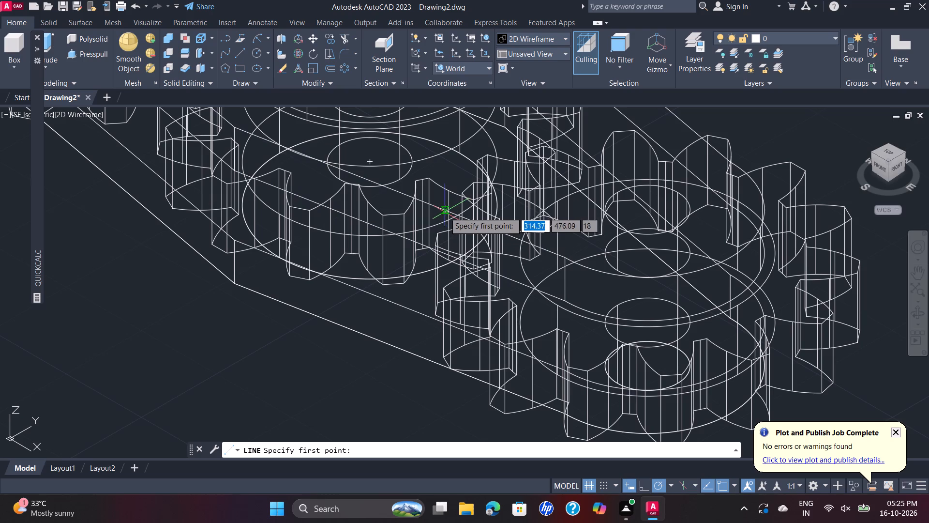
{"action": "left_click", "coordinate": [411, 197]}
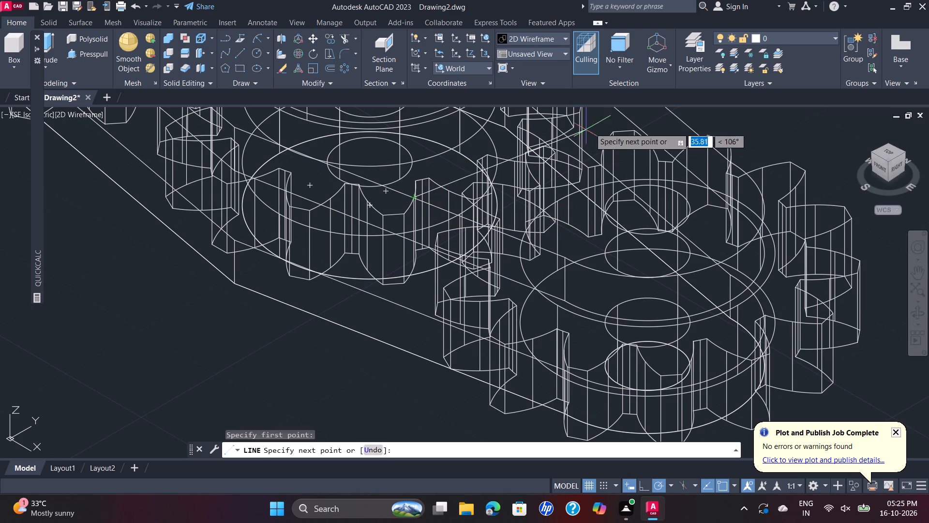
{"action": "scroll", "coordinate": [649, 96], "scroll_direction": "down", "scroll_amount": 4}
{"action": "middle_click_drag", "start_coordinate": [649, 125], "coordinate": [643, 137]}
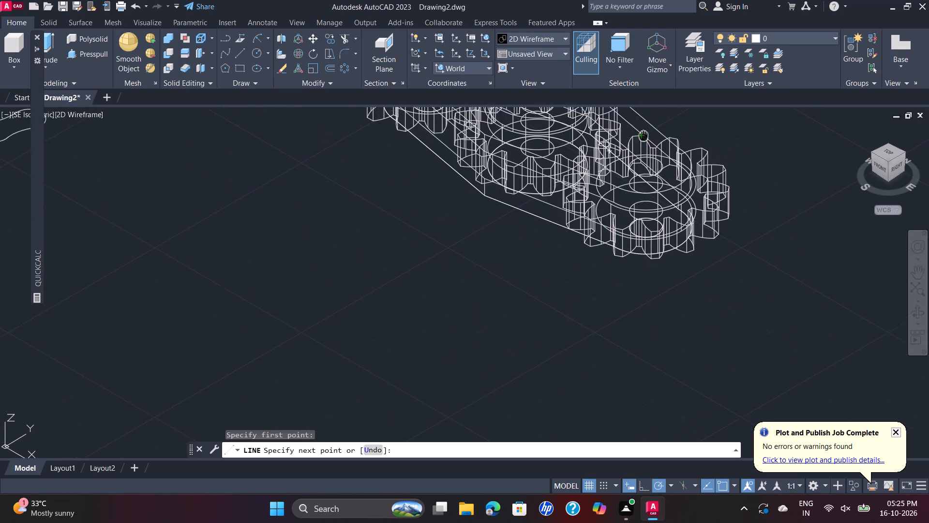
{"action": "middle_click_drag", "start_coordinate": [643, 137], "coordinate": [587, 272]}
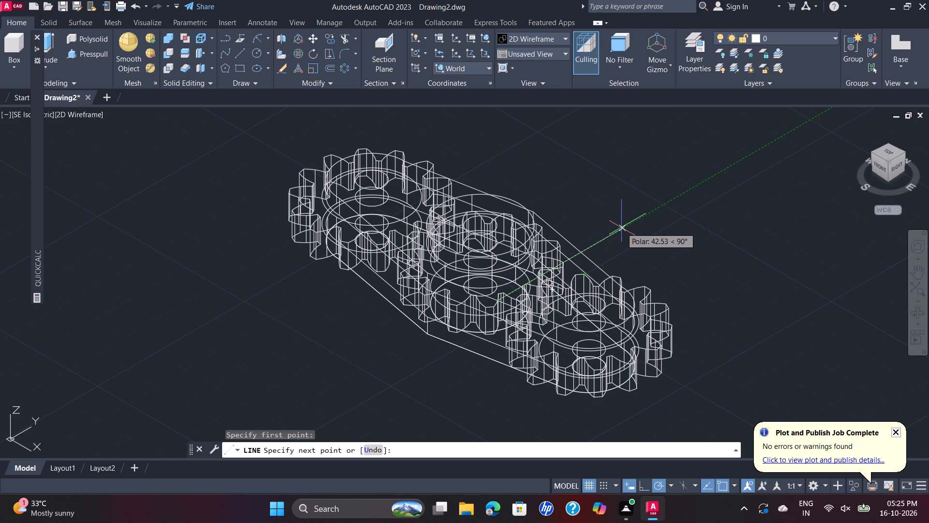
{"action": "scroll", "coordinate": [621, 228], "scroll_direction": "up", "scroll_amount": 1}
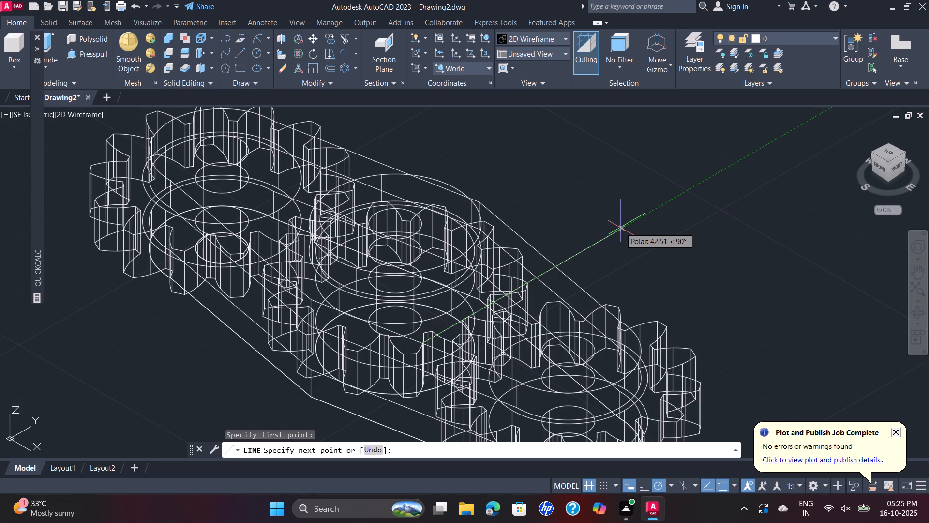
{"action": "key", "text": "5"}
{"action": "key", "text": "Return"}
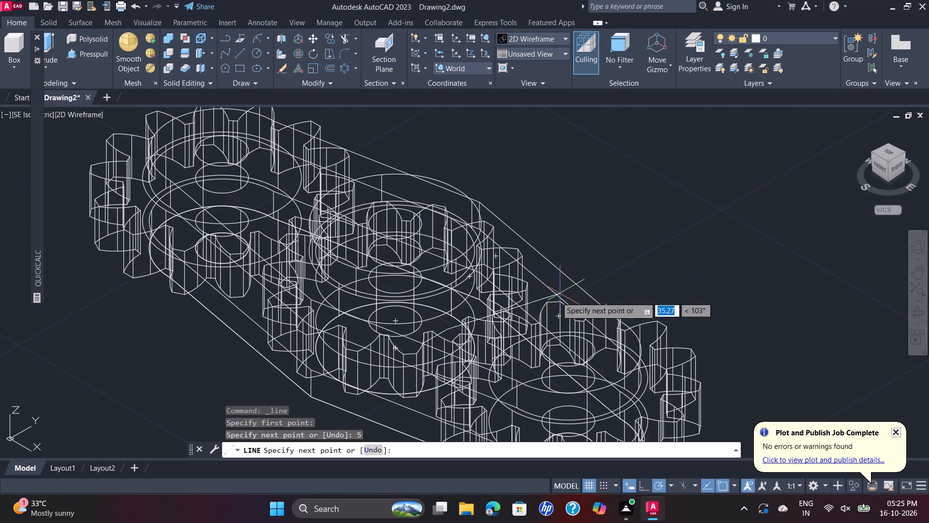
{"action": "key", "text": "Escape"}
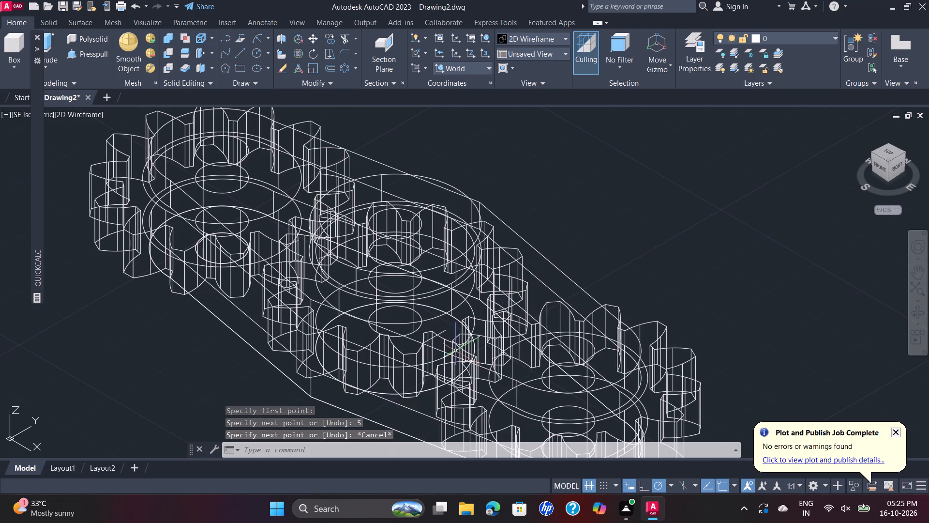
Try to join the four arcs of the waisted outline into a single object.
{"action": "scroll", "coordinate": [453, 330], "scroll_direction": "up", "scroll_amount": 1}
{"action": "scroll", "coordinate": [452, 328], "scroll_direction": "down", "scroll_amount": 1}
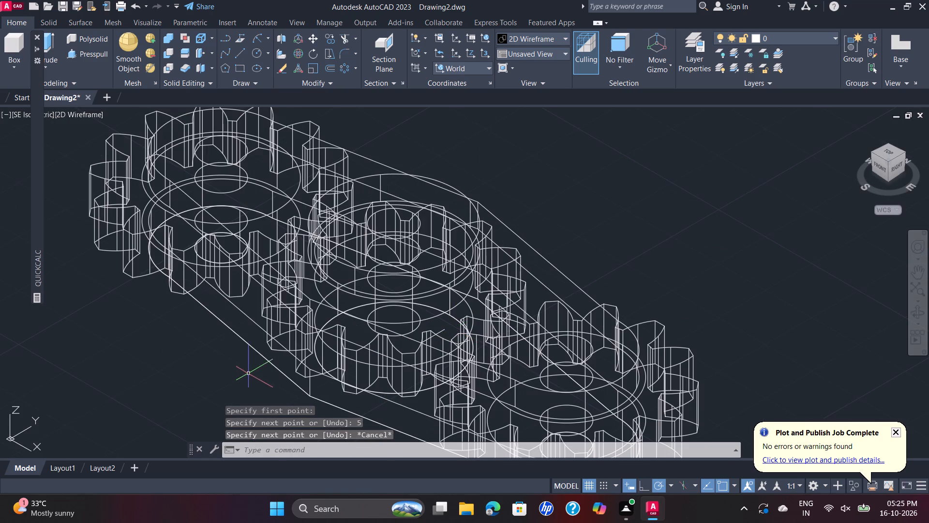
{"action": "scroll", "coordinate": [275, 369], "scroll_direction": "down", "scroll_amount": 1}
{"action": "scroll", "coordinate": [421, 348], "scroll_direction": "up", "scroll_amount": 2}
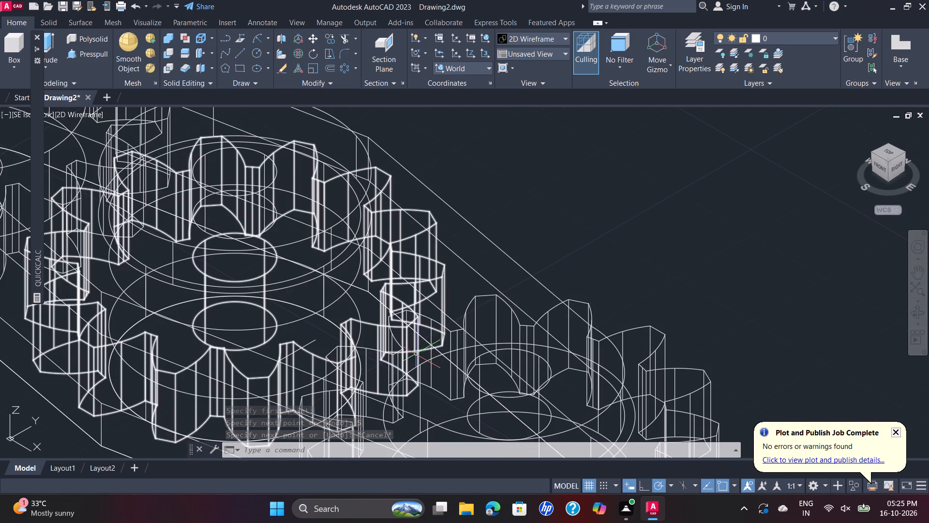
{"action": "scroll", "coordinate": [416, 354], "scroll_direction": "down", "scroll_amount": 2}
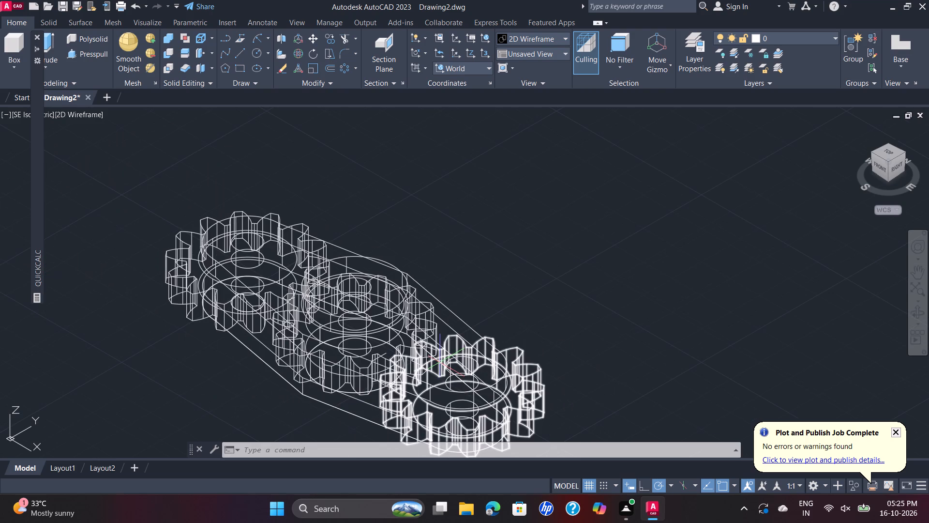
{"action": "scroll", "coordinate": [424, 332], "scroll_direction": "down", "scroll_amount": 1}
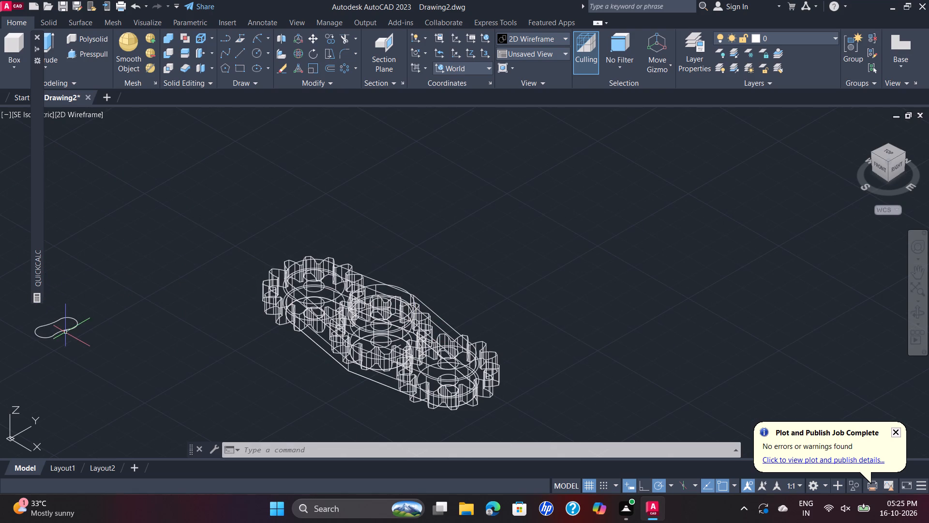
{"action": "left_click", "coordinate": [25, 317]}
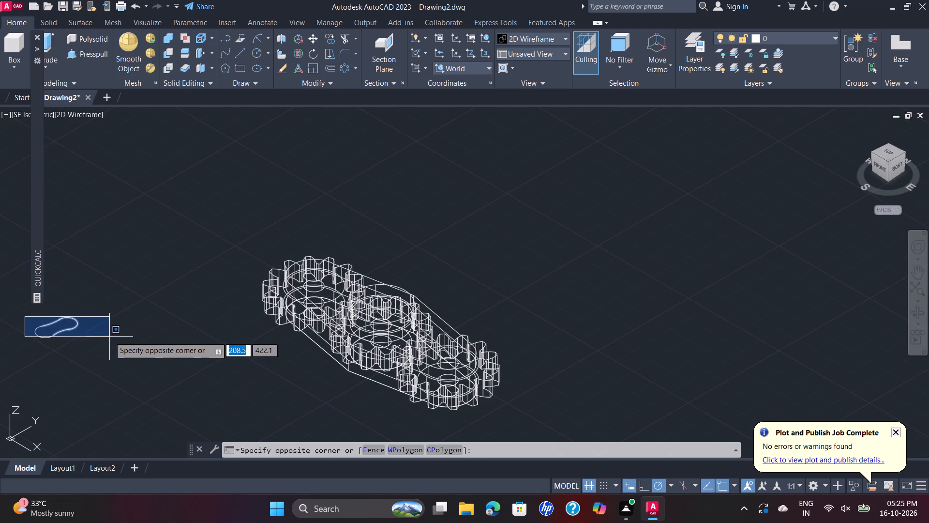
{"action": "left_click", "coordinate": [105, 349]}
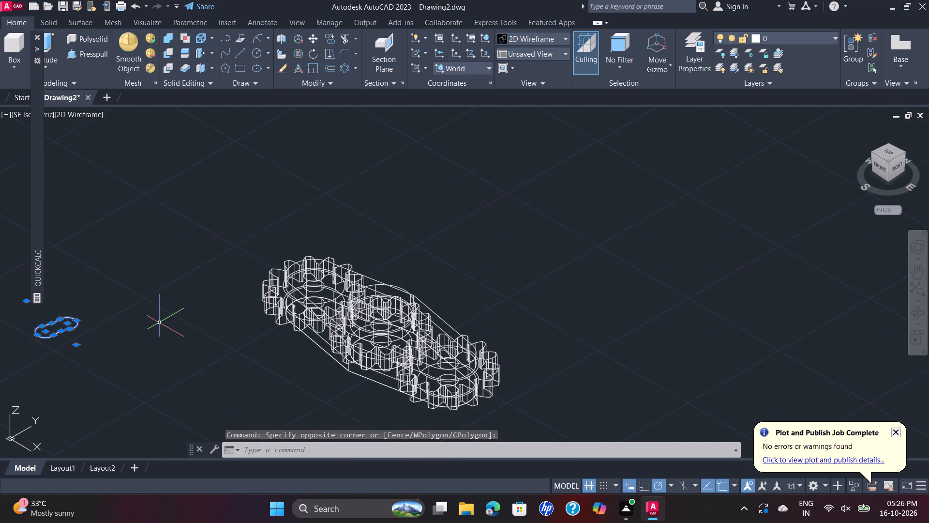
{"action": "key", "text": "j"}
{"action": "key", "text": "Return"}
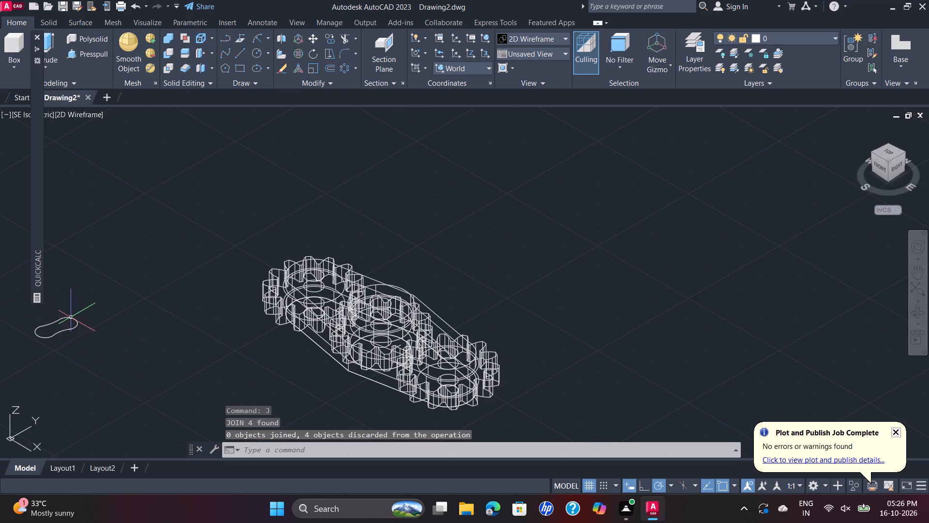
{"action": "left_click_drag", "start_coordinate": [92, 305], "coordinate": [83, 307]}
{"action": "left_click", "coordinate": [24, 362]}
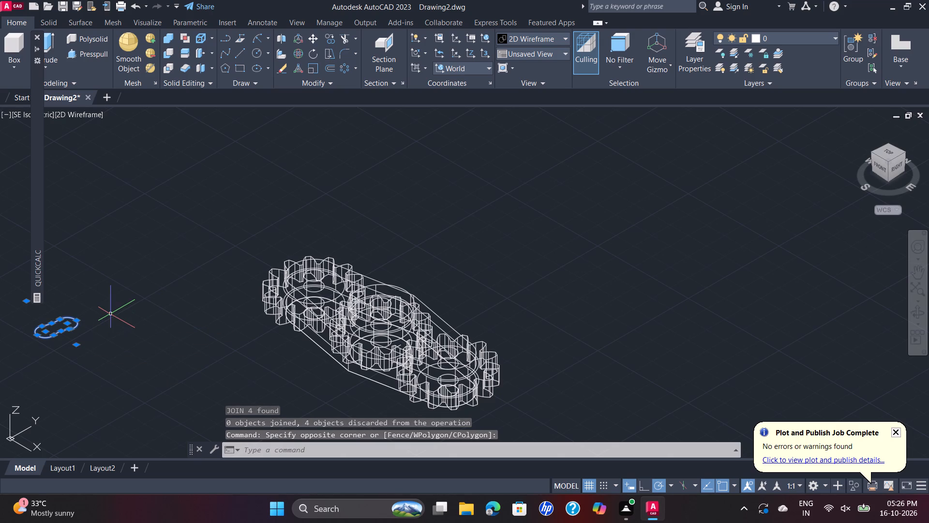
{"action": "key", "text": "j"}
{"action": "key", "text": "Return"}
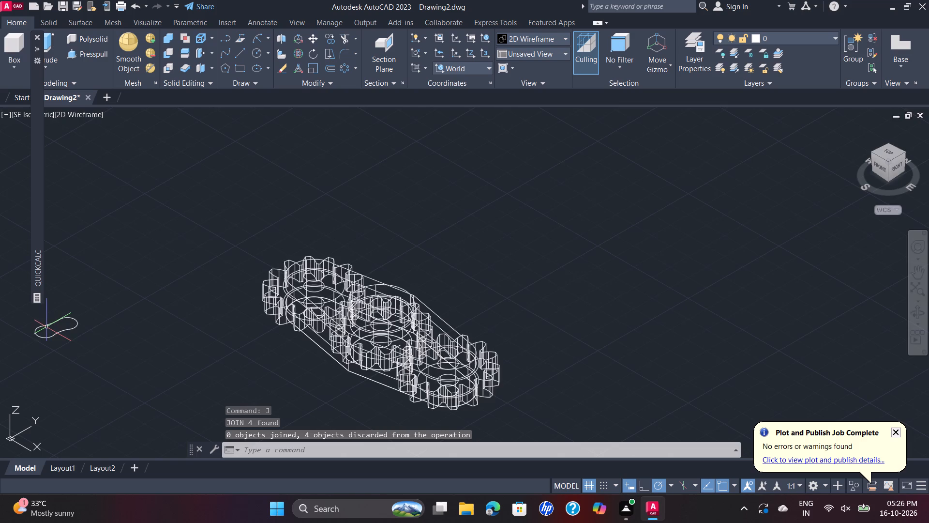
Examine closely where the neighbouring arcs of the waisted outline meet.
{"action": "scroll", "coordinate": [46, 327], "scroll_direction": "up", "scroll_amount": 4}
{"action": "scroll", "coordinate": [88, 308], "scroll_direction": "up", "scroll_amount": 1}
{"action": "scroll", "coordinate": [136, 279], "scroll_direction": "up", "scroll_amount": 3}
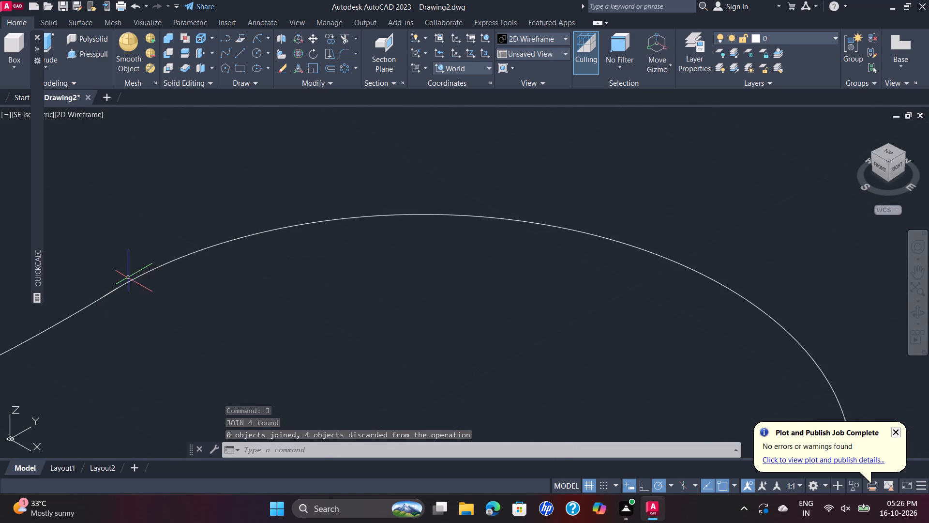
{"action": "scroll", "coordinate": [127, 278], "scroll_direction": "up", "scroll_amount": 2}
{"action": "scroll", "coordinate": [123, 285], "scroll_direction": "down", "scroll_amount": 1}
{"action": "scroll", "coordinate": [108, 297], "scroll_direction": "up", "scroll_amount": 2}
{"action": "scroll", "coordinate": [108, 297], "scroll_direction": "down", "scroll_amount": 2}
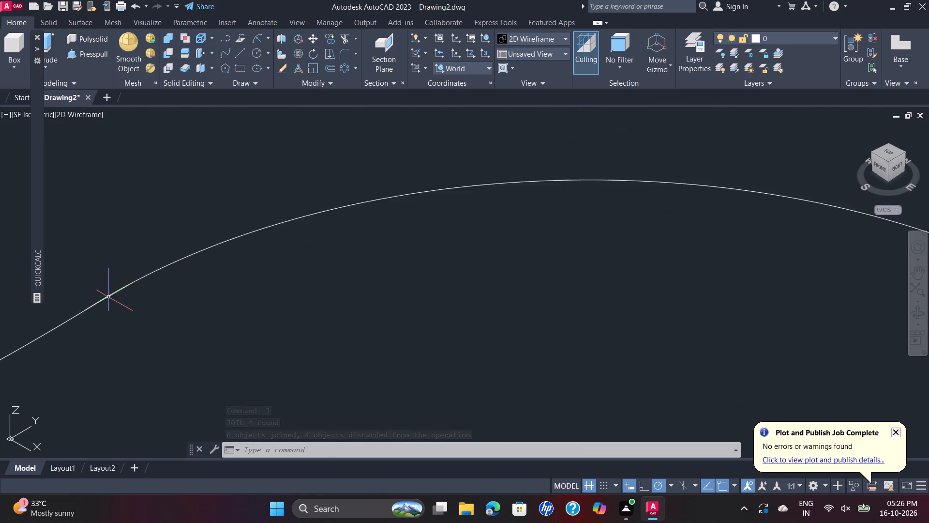
{"action": "scroll", "coordinate": [108, 297], "scroll_direction": "down", "scroll_amount": 7}
{"action": "middle_click_drag", "start_coordinate": [116, 298], "coordinate": [219, 287]}
{"action": "scroll", "coordinate": [222, 285], "scroll_direction": "down", "scroll_amount": 1}
{"action": "scroll", "coordinate": [193, 296], "scroll_direction": "up", "scroll_amount": 3}
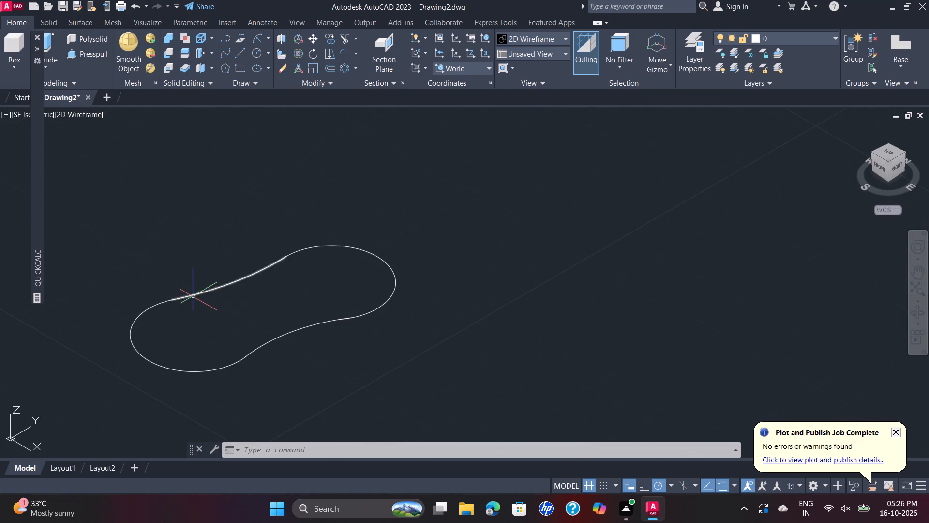
{"action": "scroll", "coordinate": [165, 305], "scroll_direction": "up", "scroll_amount": 1}
{"action": "scroll", "coordinate": [193, 204], "scroll_direction": "down", "scroll_amount": 2}
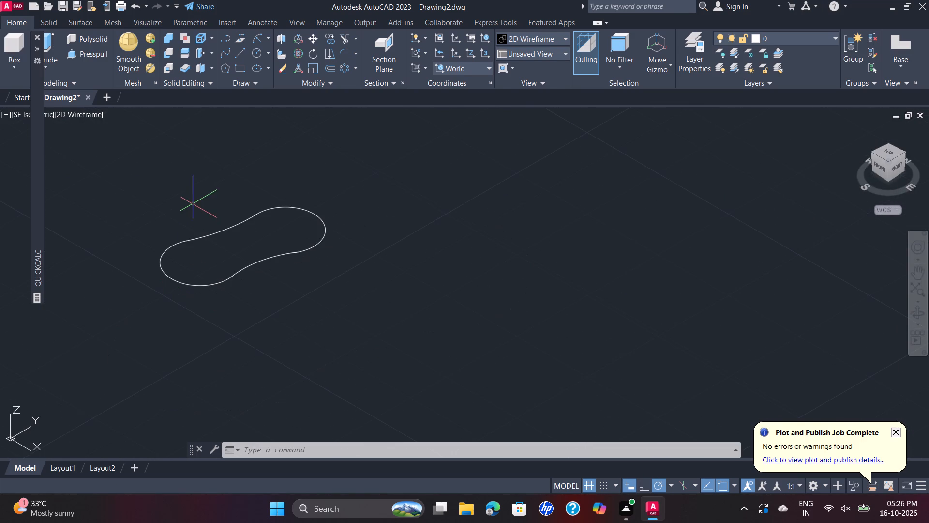
{"action": "left_click", "coordinate": [80, 54]}
{"action": "key", "text": "Escape"}
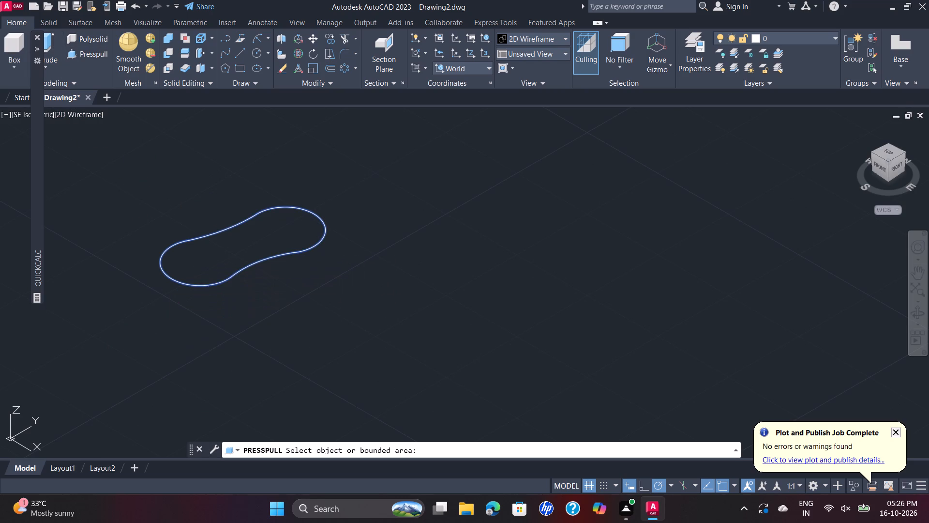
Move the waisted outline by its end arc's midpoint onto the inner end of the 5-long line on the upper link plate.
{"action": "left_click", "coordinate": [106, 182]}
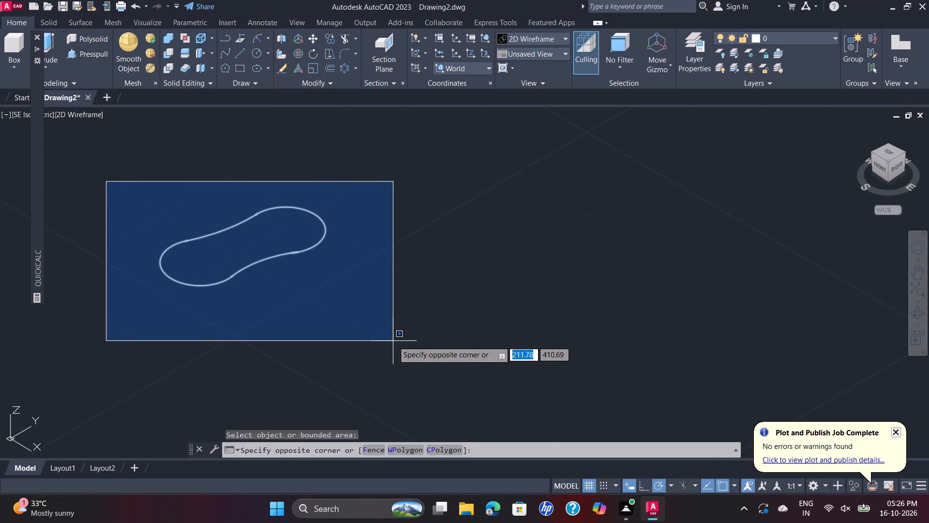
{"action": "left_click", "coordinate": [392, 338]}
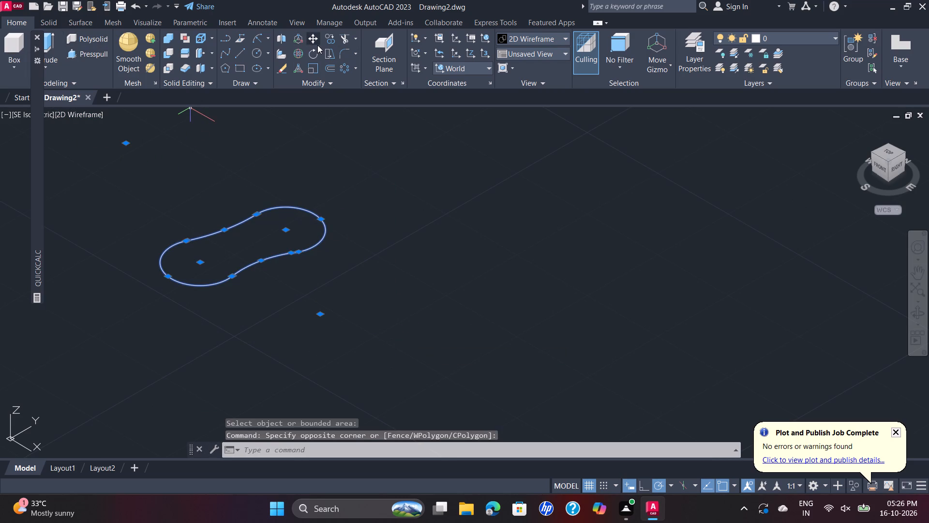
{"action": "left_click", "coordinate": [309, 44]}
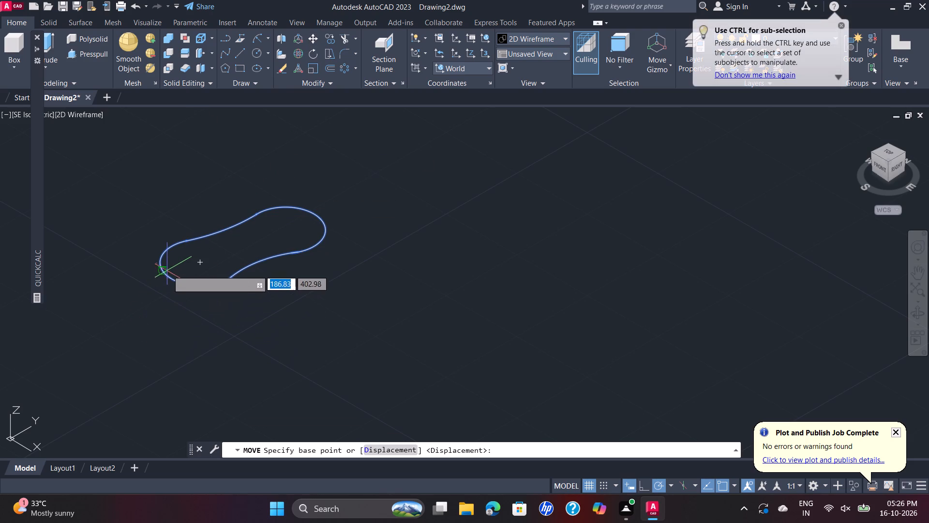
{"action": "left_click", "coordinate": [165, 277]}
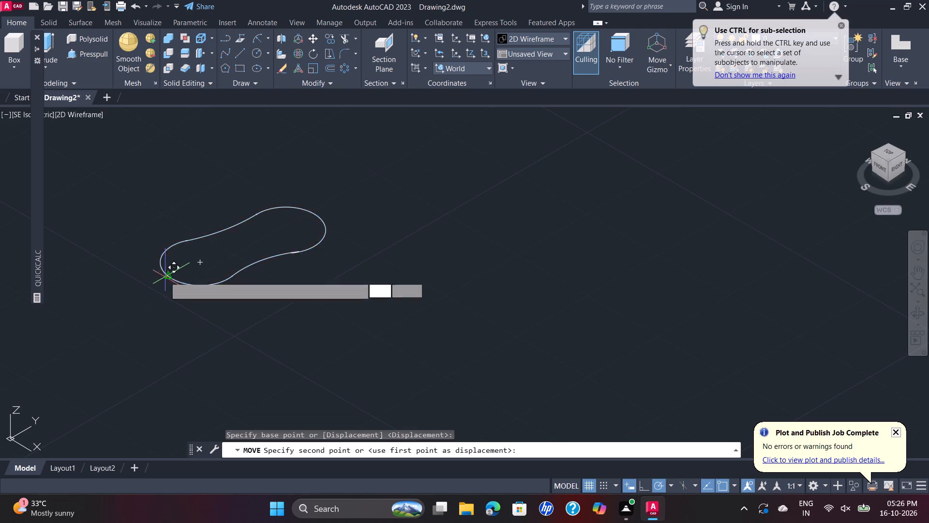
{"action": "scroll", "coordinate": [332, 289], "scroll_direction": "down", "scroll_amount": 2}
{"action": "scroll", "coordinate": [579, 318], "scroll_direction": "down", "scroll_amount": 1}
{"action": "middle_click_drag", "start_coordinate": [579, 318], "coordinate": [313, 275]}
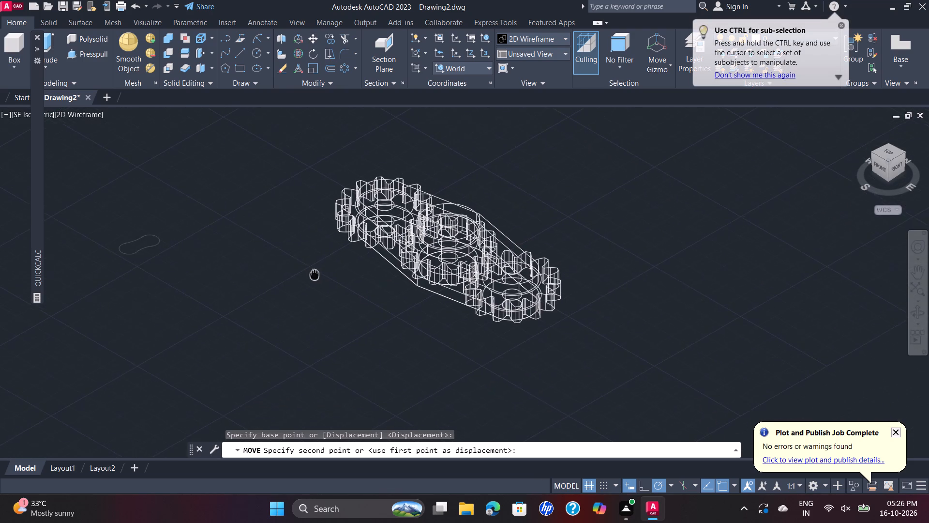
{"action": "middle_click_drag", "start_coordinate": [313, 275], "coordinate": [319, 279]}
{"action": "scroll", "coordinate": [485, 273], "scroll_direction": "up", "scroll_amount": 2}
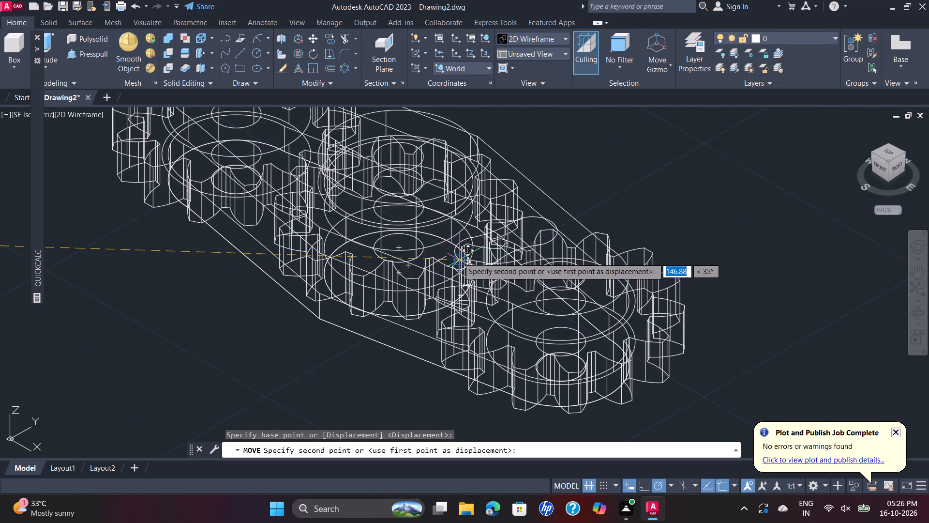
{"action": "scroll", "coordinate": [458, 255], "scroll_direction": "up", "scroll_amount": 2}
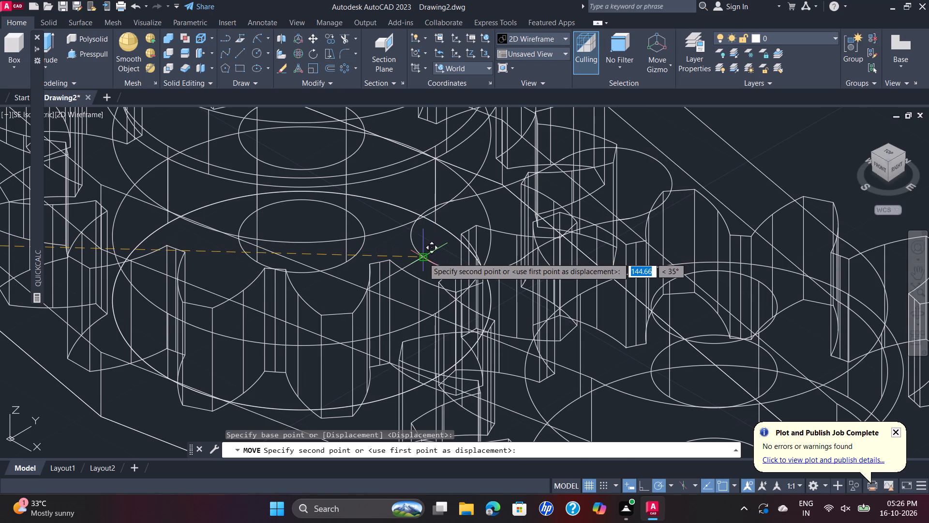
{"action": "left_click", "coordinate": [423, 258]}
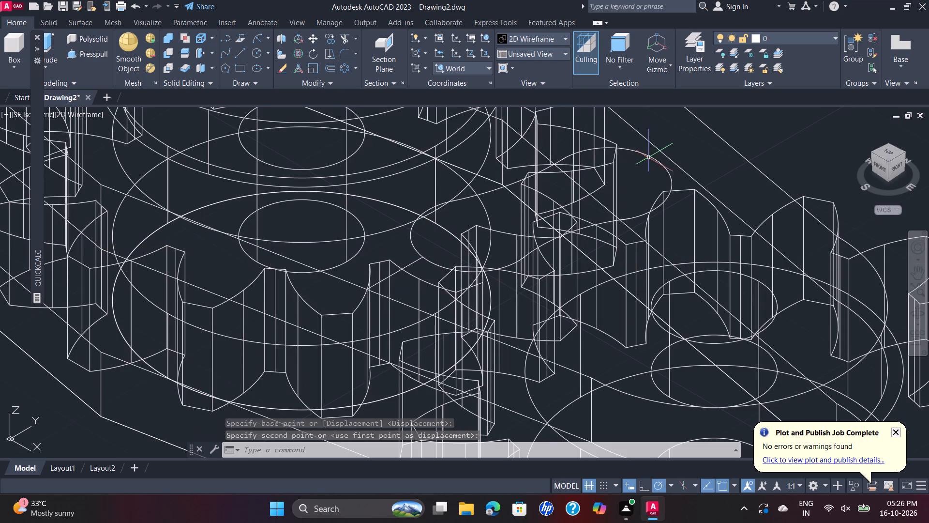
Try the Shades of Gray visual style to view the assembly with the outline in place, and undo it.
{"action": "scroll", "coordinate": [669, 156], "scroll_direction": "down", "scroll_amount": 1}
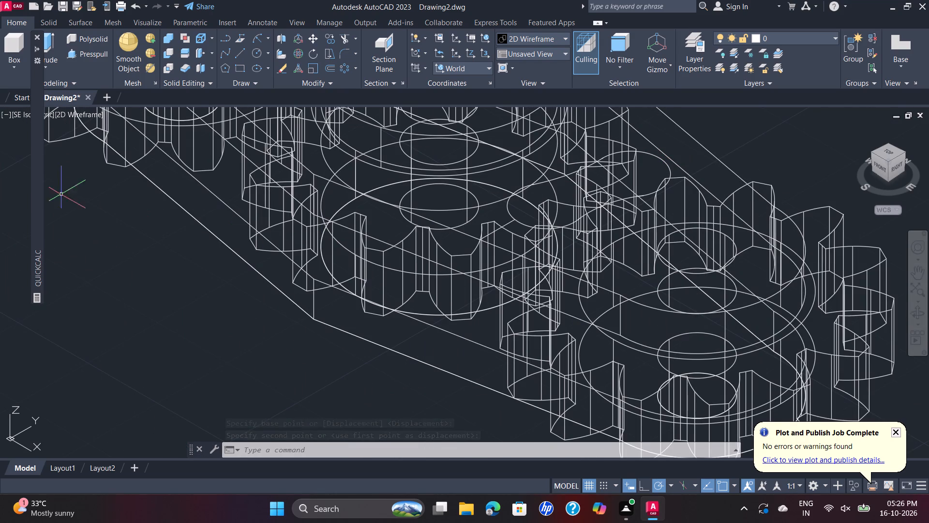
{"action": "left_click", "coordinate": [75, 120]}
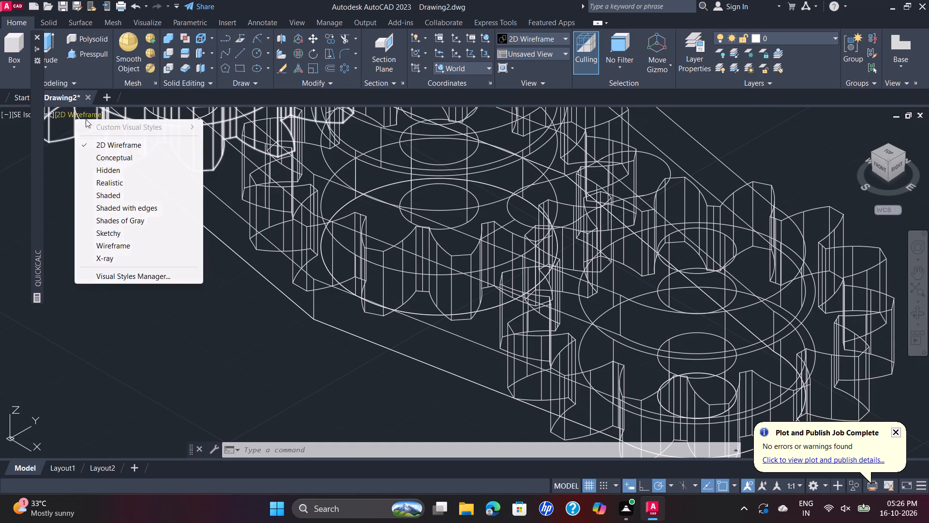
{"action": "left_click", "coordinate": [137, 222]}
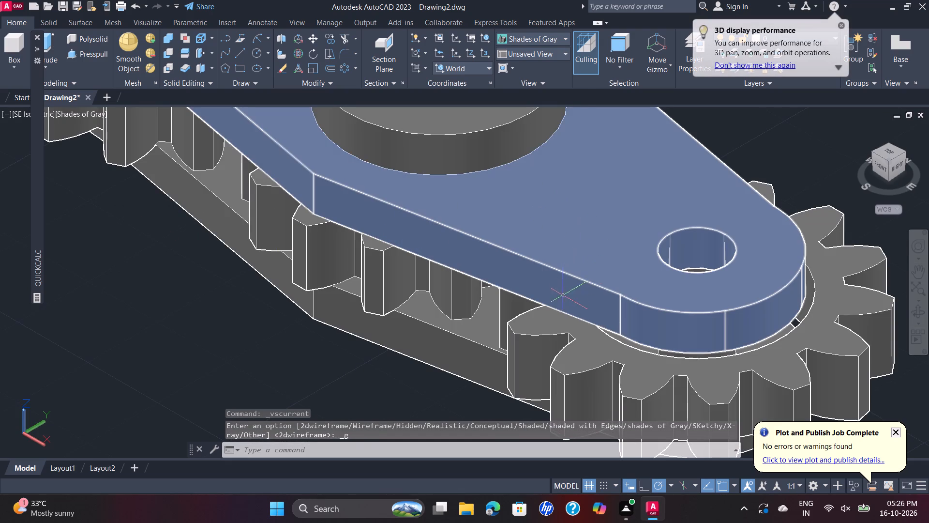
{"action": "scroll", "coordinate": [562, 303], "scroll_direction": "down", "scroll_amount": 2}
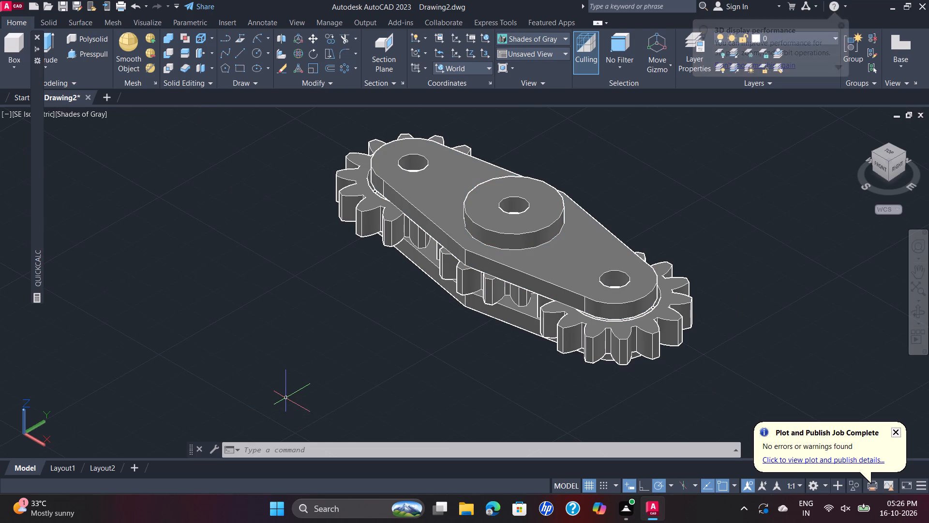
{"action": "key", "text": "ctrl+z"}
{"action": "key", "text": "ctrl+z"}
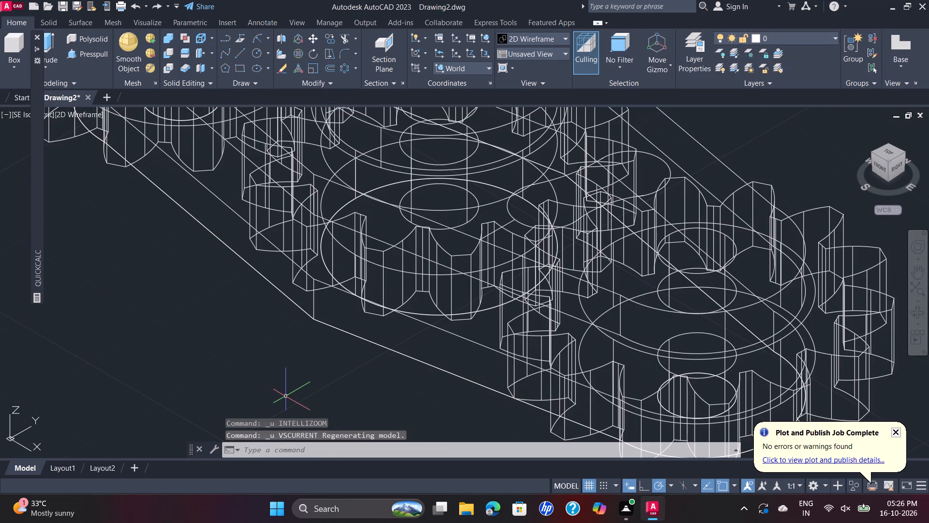
Examine closely where the moved outline's end arc meets the 5-long line on the upper link plate.
{"action": "left_click", "coordinate": [494, 233], "text": "ctrl"}
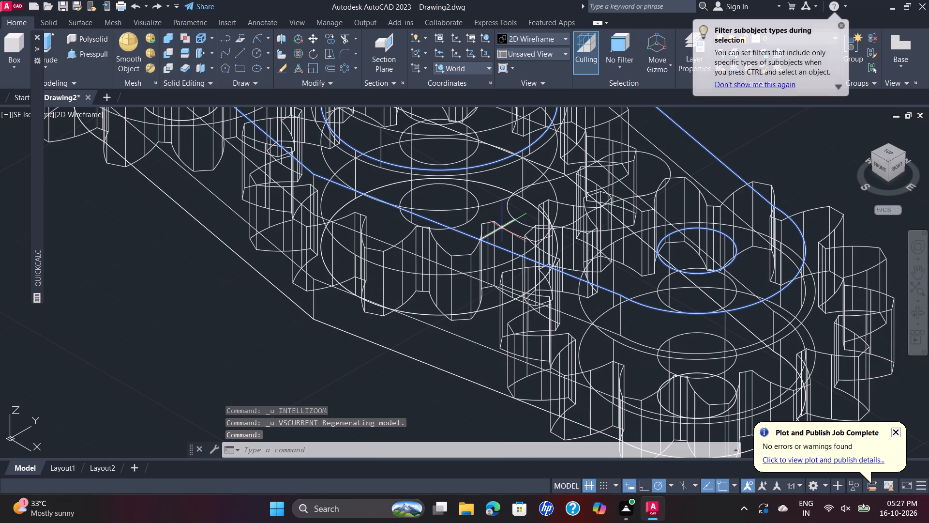
{"action": "key", "text": "Escape"}
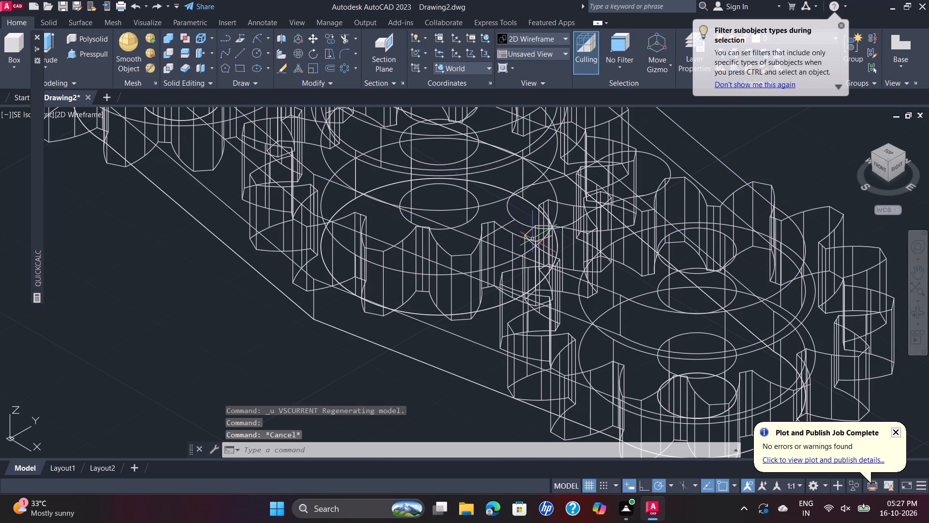
{"action": "scroll", "coordinate": [525, 224], "scroll_direction": "up", "scroll_amount": 1}
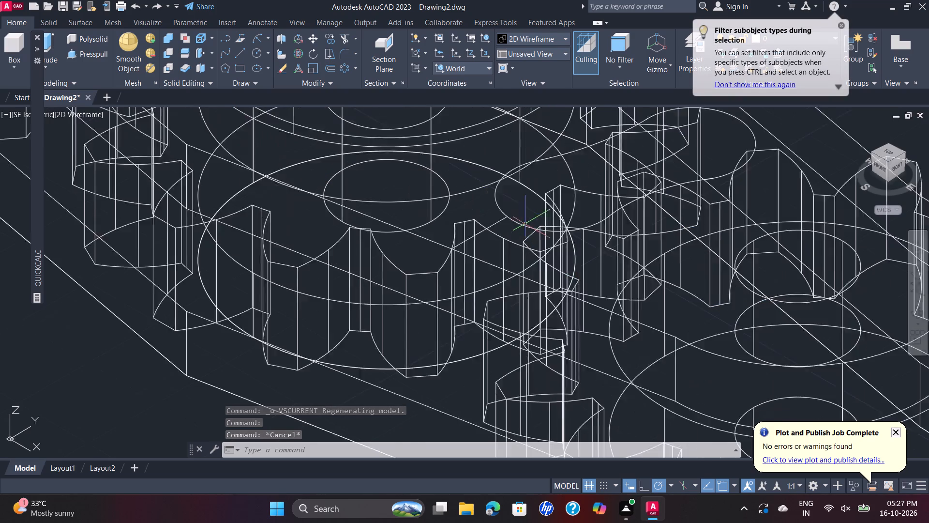
{"action": "scroll", "coordinate": [525, 224], "scroll_direction": "up", "scroll_amount": 1}
{"action": "left_click", "coordinate": [482, 216]}
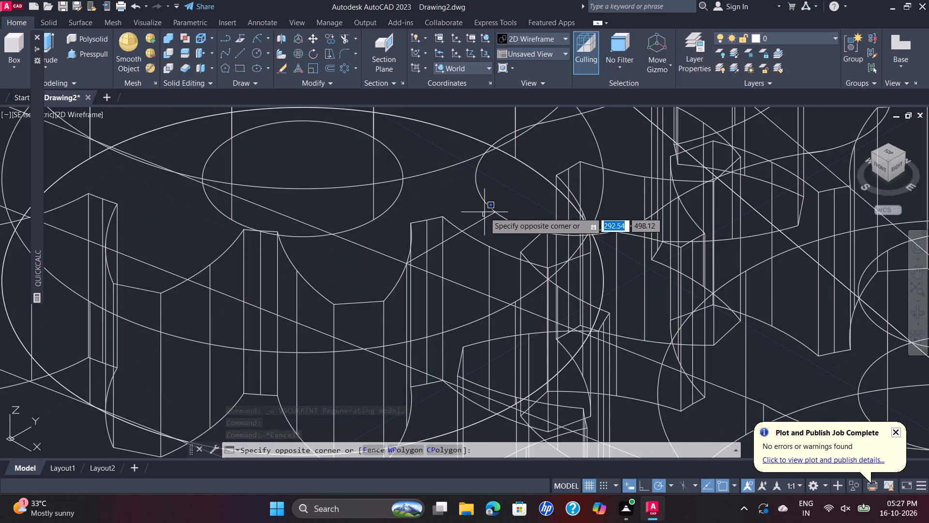
{"action": "left_click", "coordinate": [490, 223]}
{"action": "left_click", "coordinate": [487, 218]}
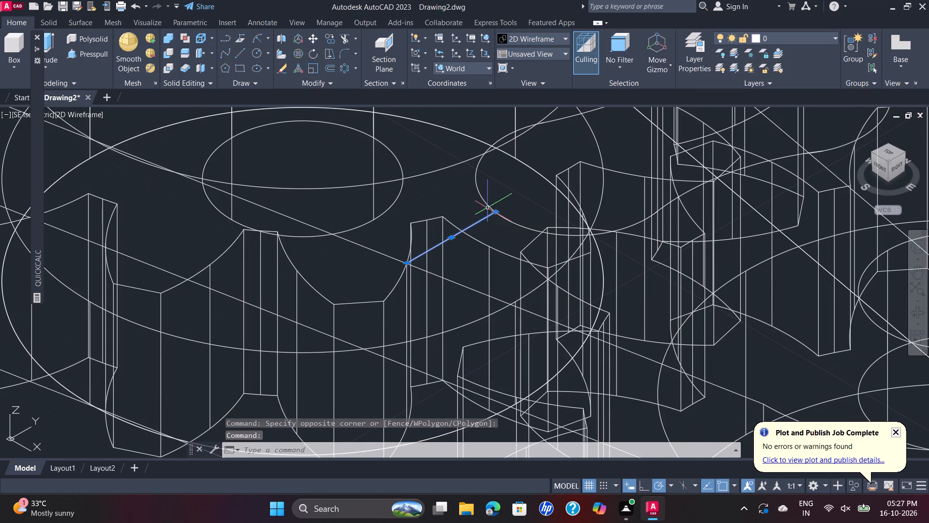
{"action": "left_click", "coordinate": [488, 205]}
{"action": "scroll", "coordinate": [488, 205], "scroll_direction": "down", "scroll_amount": 1}
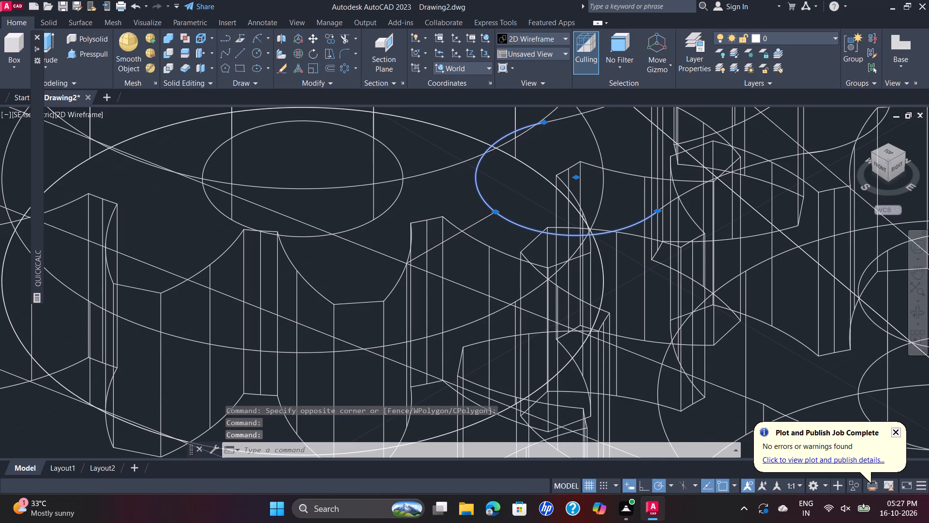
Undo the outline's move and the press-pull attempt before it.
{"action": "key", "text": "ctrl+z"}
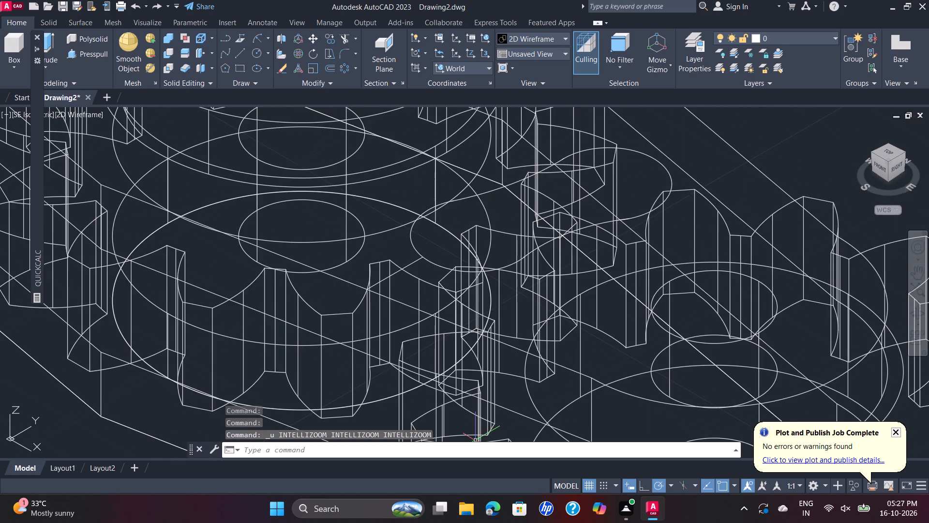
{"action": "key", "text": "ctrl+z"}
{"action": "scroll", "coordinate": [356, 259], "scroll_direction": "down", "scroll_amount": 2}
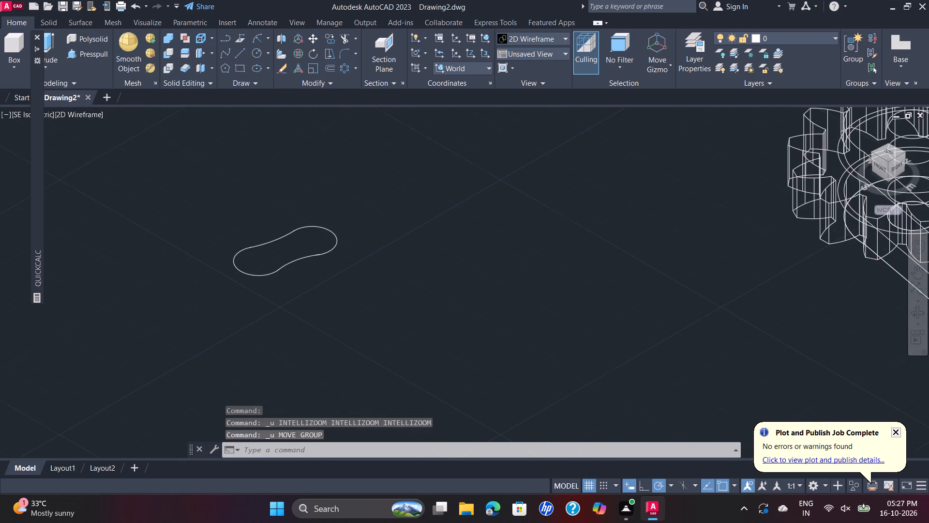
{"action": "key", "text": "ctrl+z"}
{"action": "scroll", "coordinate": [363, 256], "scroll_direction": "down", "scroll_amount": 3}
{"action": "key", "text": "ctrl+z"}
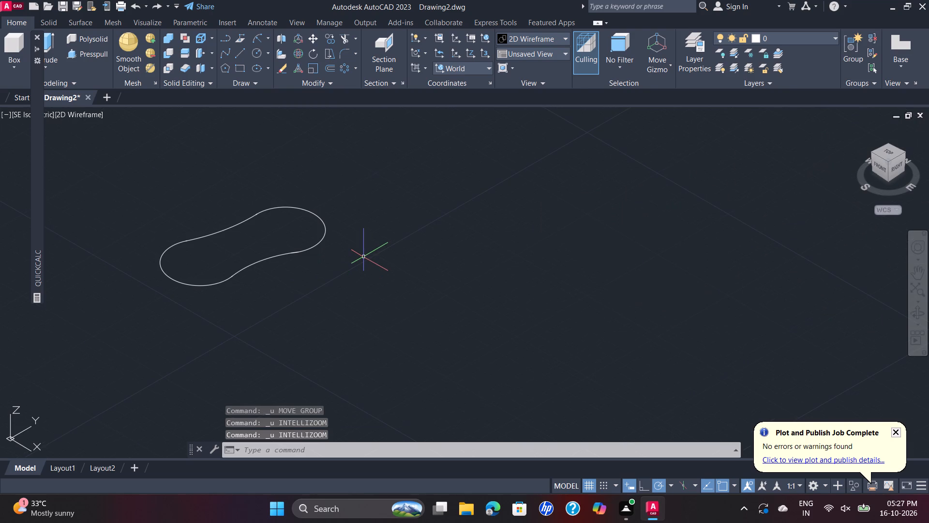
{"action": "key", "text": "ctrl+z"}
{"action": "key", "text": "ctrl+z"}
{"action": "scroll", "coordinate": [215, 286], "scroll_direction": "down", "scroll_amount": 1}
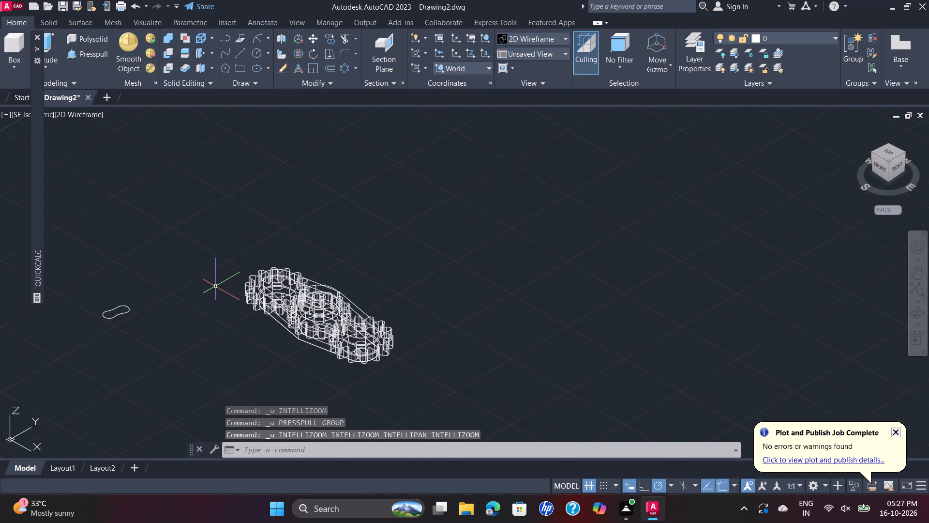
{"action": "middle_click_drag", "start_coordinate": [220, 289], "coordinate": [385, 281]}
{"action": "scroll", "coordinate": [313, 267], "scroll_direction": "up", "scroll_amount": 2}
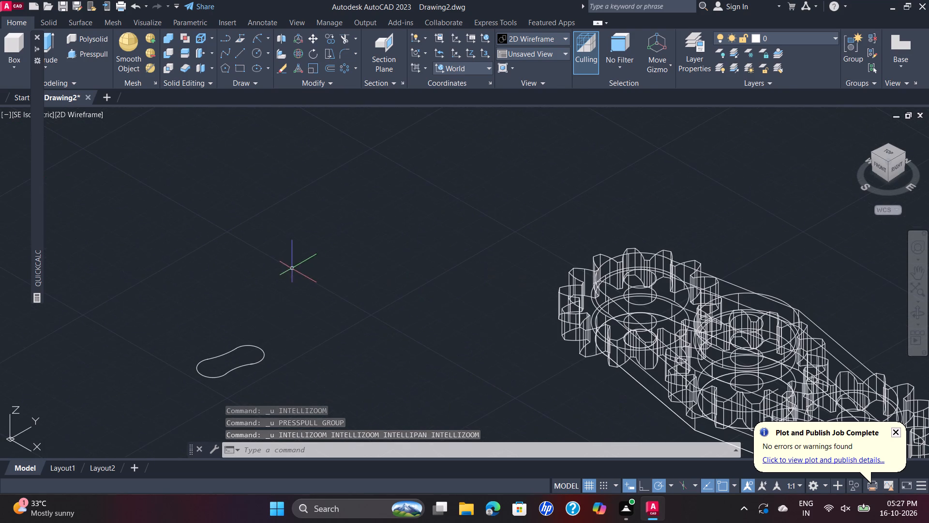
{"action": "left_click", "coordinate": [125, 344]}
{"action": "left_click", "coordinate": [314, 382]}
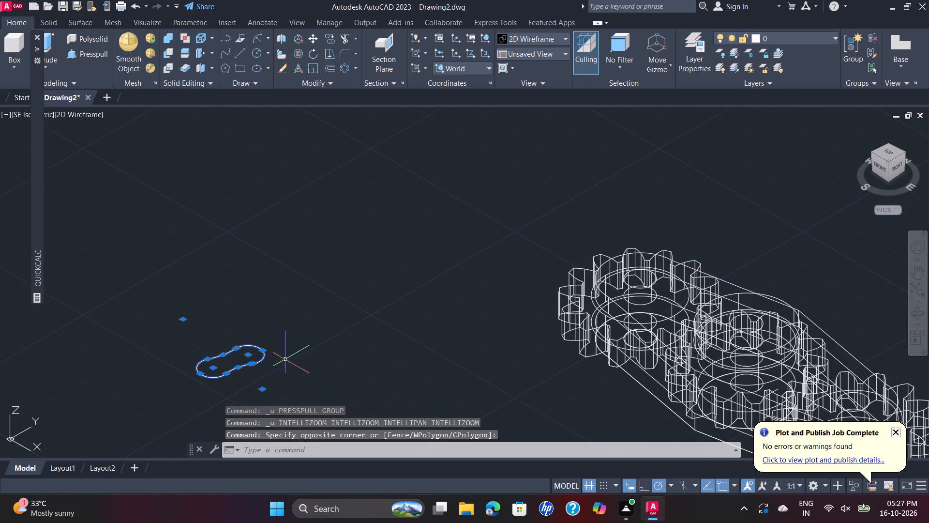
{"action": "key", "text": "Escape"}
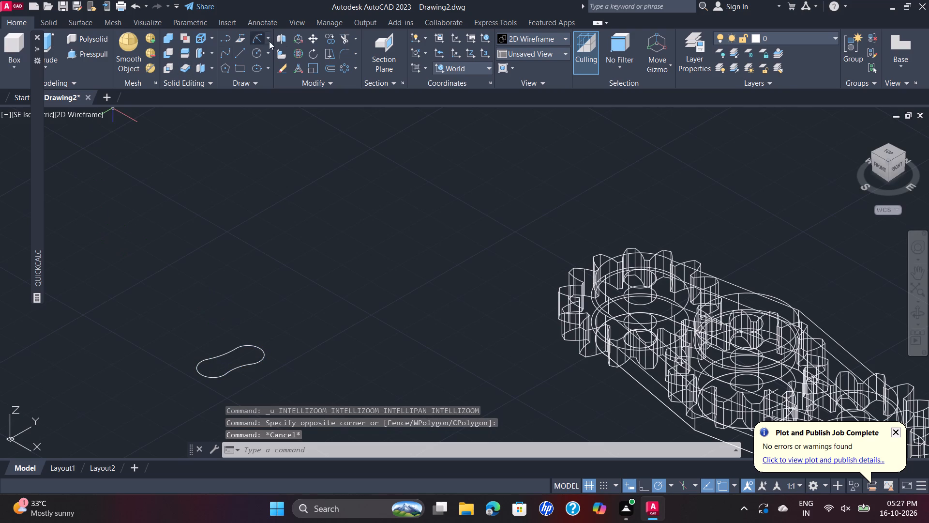
Draw a line 5 long at 270° outward from the midpoint of the waisted outline's end arc.
{"action": "left_click", "coordinate": [235, 59]}
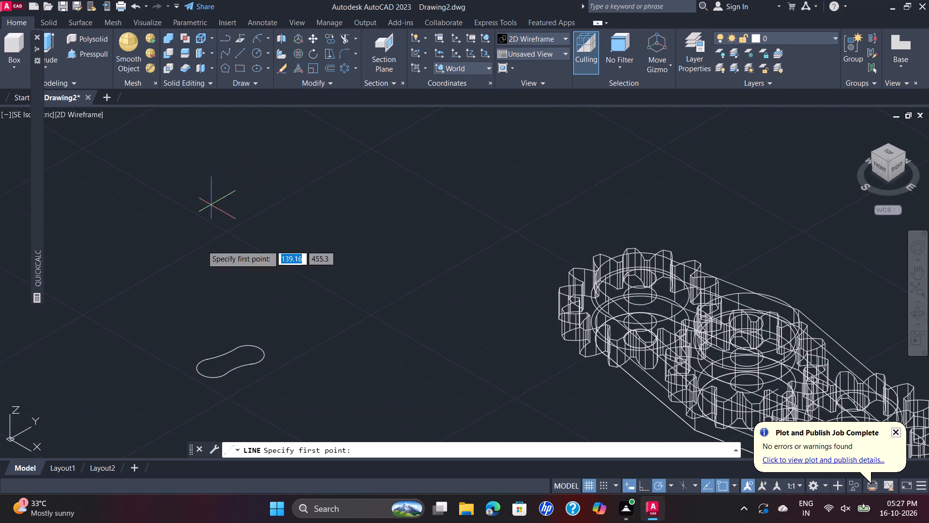
{"action": "scroll", "coordinate": [198, 339], "scroll_direction": "up", "scroll_amount": 1}
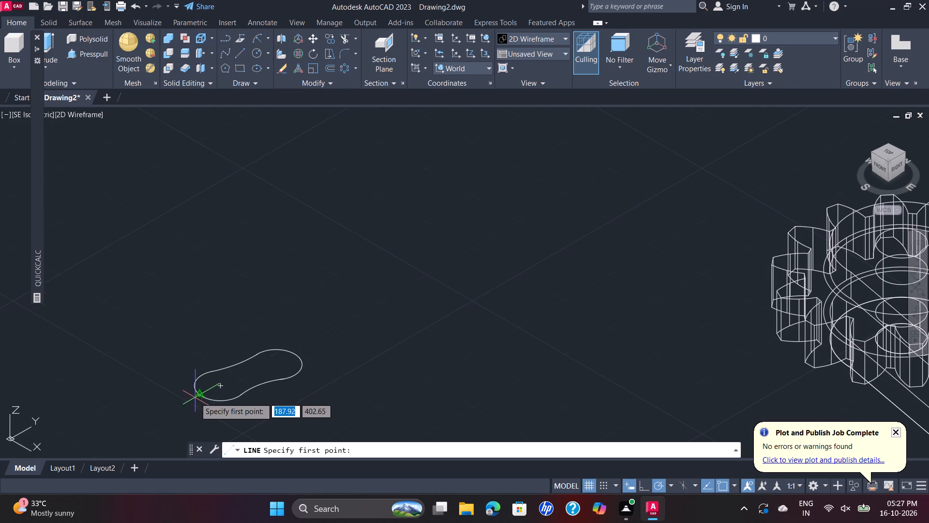
{"action": "left_click", "coordinate": [202, 391]}
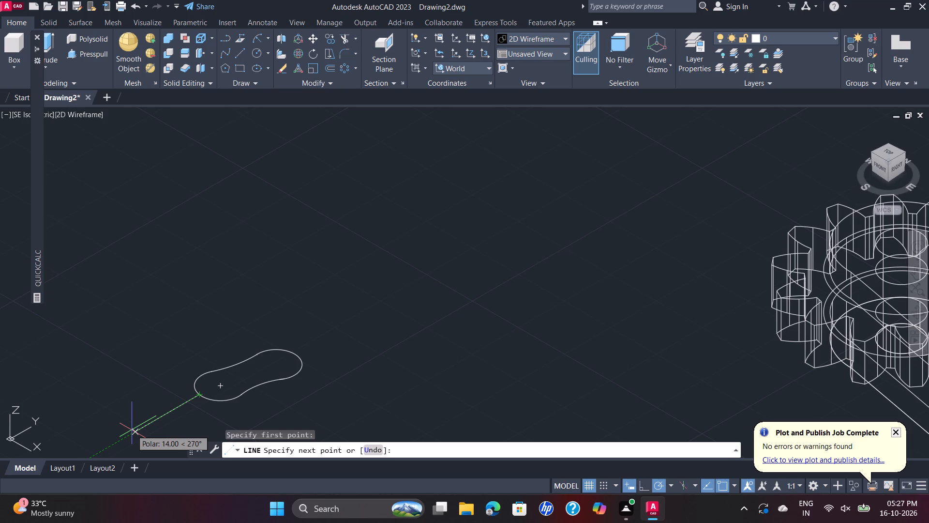
{"action": "key", "text": "5"}
{"action": "key", "text": "Return"}
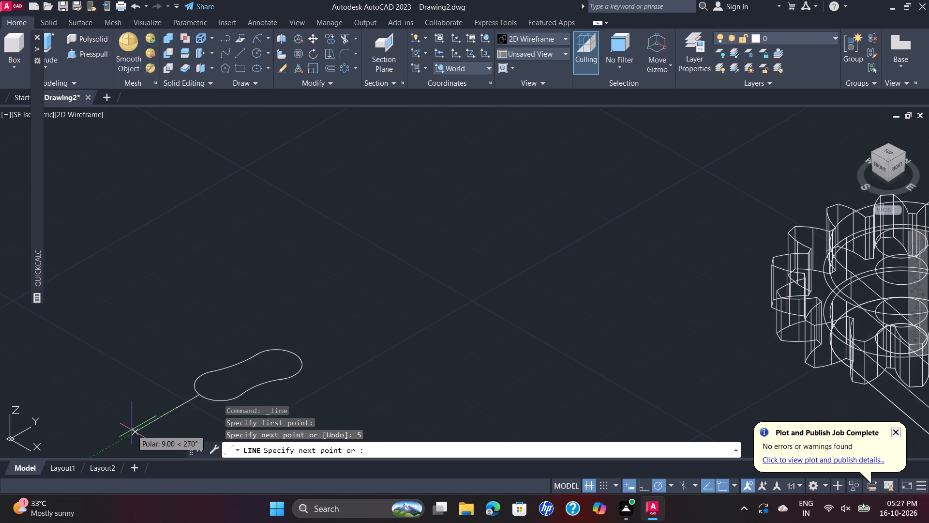
{"action": "key", "text": "Escape"}
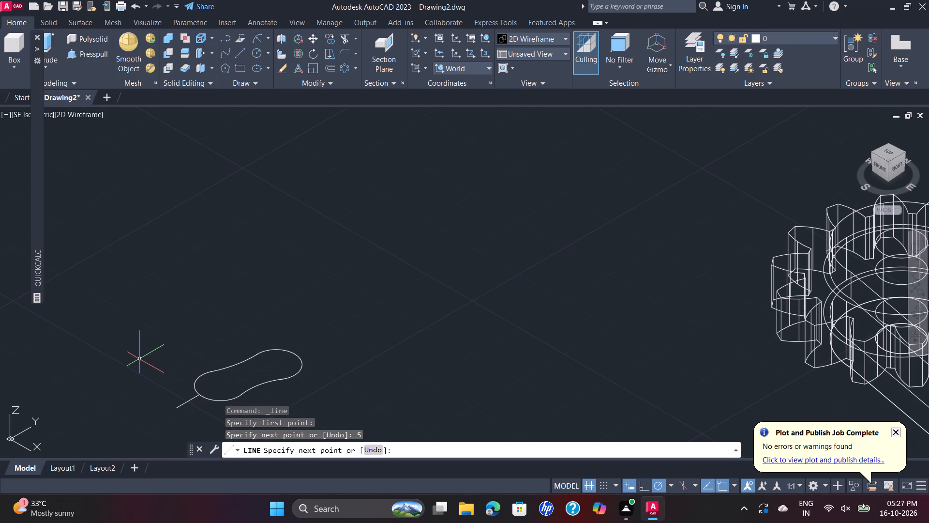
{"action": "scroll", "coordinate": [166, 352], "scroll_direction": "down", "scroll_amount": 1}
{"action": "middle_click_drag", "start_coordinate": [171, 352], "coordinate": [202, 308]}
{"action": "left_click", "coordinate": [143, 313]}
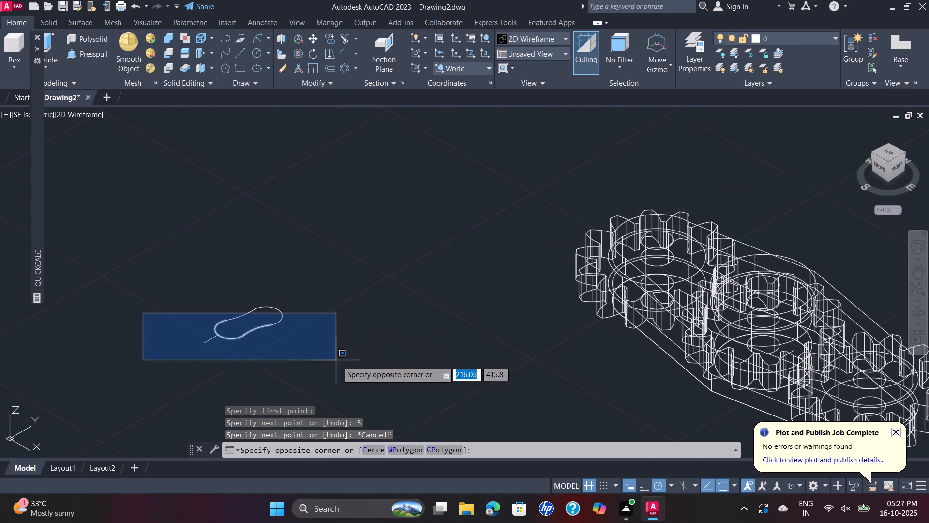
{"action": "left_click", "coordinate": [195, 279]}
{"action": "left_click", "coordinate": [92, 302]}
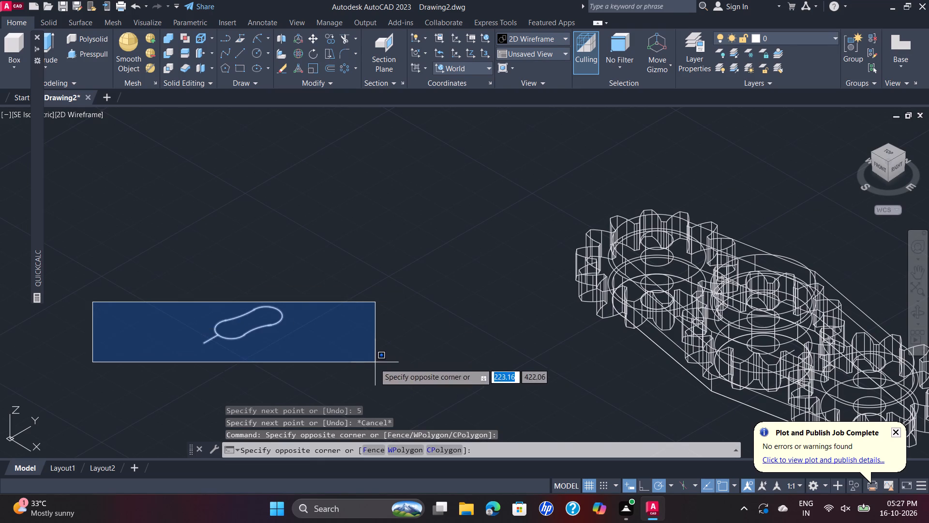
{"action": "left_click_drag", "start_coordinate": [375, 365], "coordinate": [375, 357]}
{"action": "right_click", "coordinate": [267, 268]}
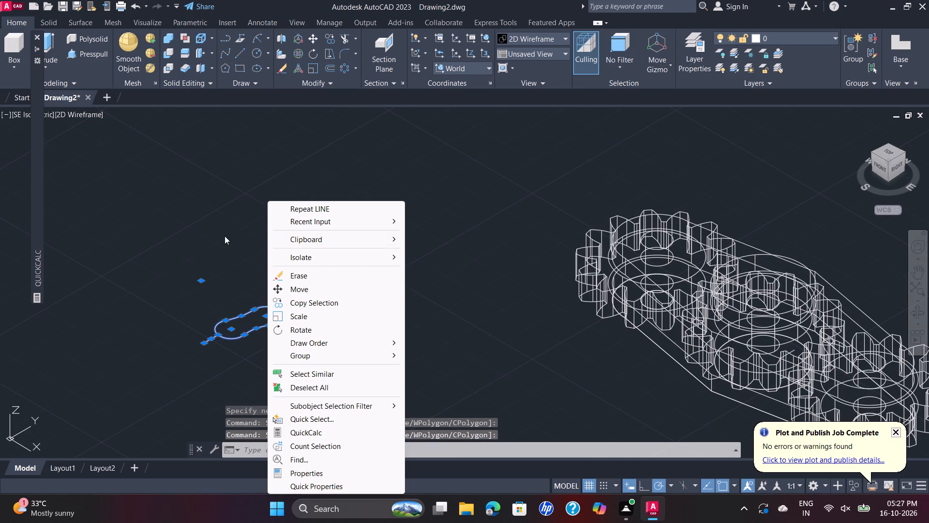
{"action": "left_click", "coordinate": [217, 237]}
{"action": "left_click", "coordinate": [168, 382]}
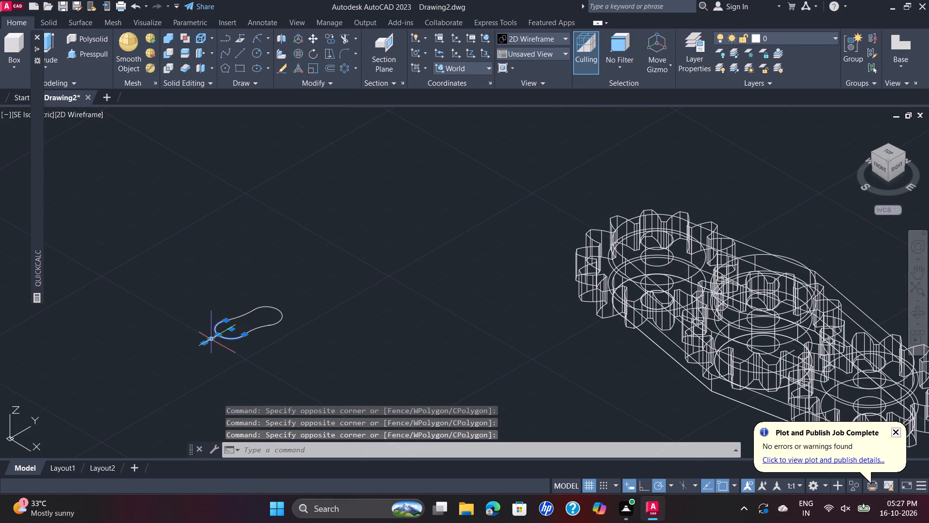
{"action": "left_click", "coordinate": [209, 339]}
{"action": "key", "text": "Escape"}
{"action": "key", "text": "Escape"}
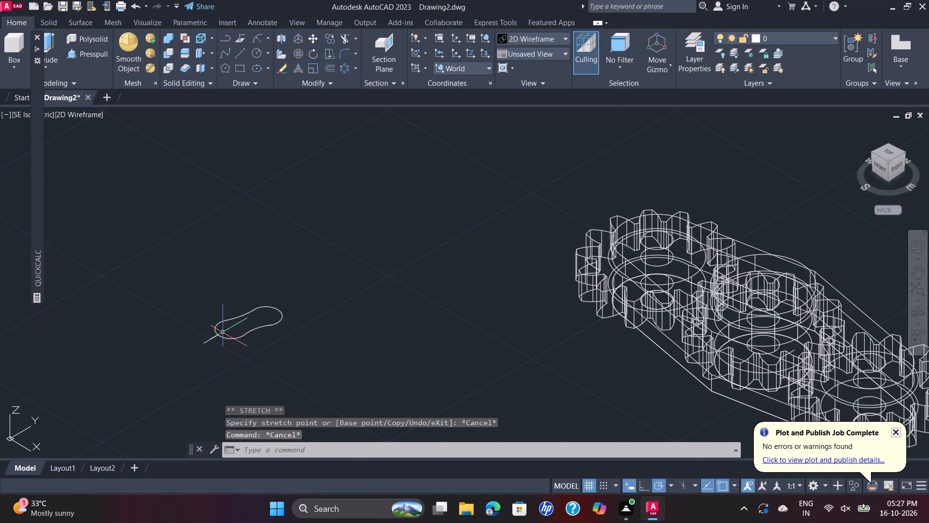
Delete the line extending outward from the waisted outline's end arc.
{"action": "left_click", "coordinate": [211, 338]}
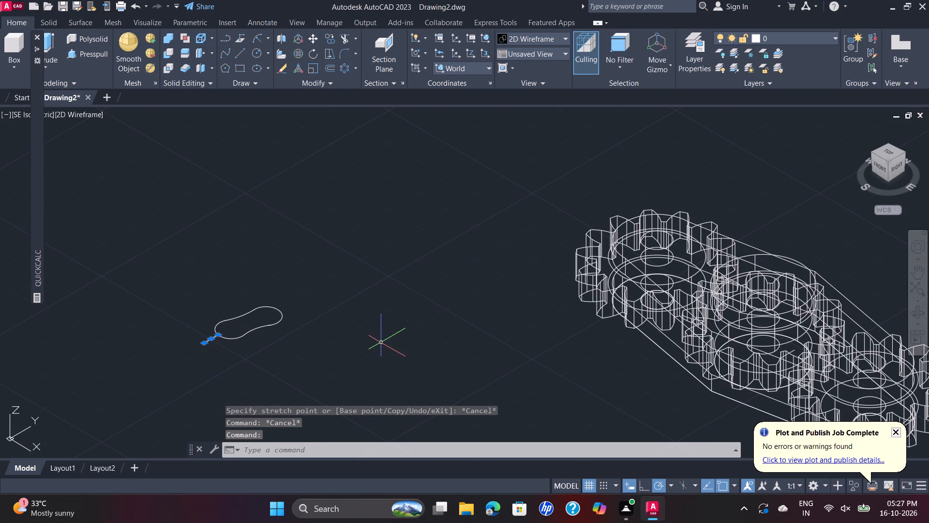
{"action": "key", "text": "Delete"}
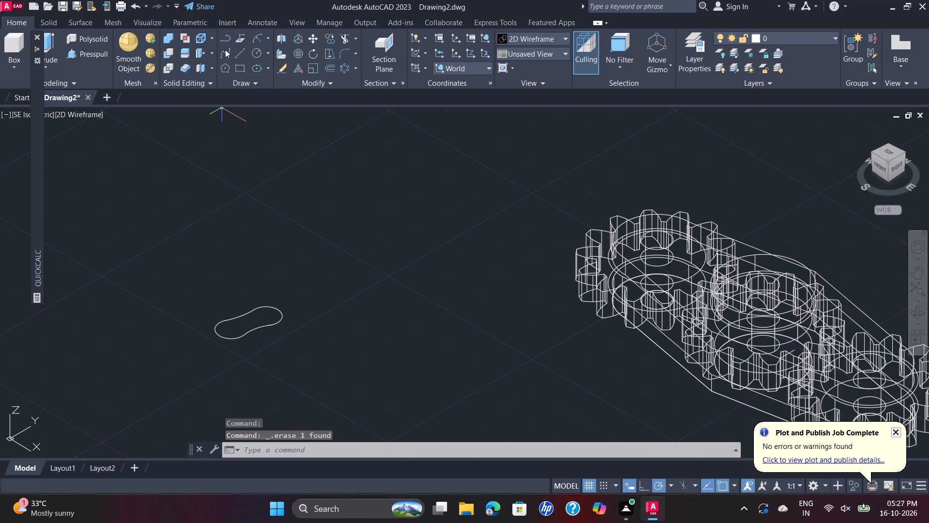
Draw a line 5 long at 270° outward from the midpoint of the waisted outline's end arc.
{"action": "left_click", "coordinate": [240, 57]}
{"action": "scroll", "coordinate": [205, 324], "scroll_direction": "up", "scroll_amount": 2}
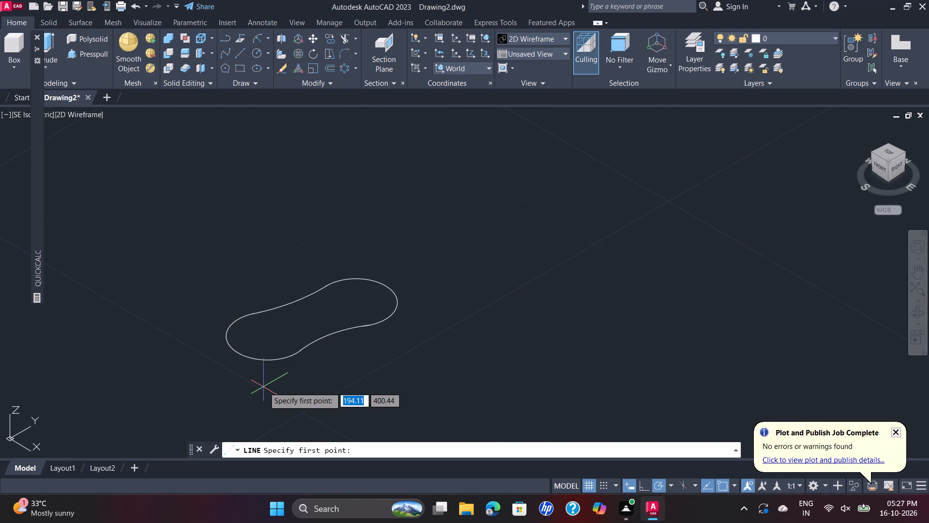
{"action": "scroll", "coordinate": [241, 350], "scroll_direction": "up", "scroll_amount": 1}
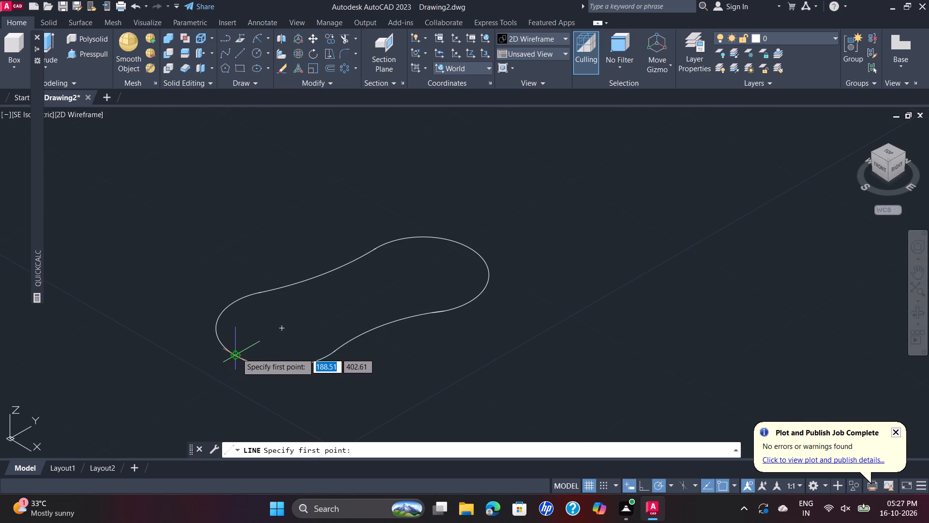
{"action": "left_click", "coordinate": [237, 353]}
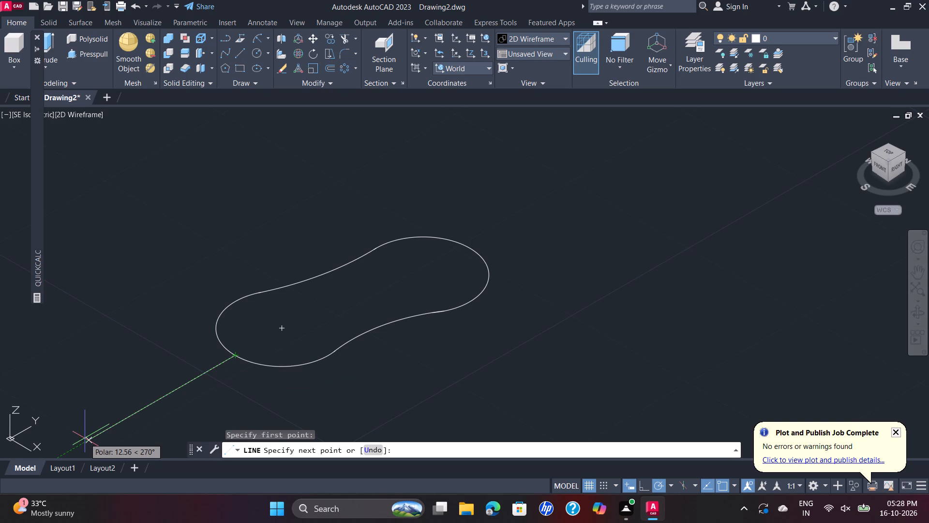
{"action": "key", "text": "5"}
{"action": "key", "text": "Return"}
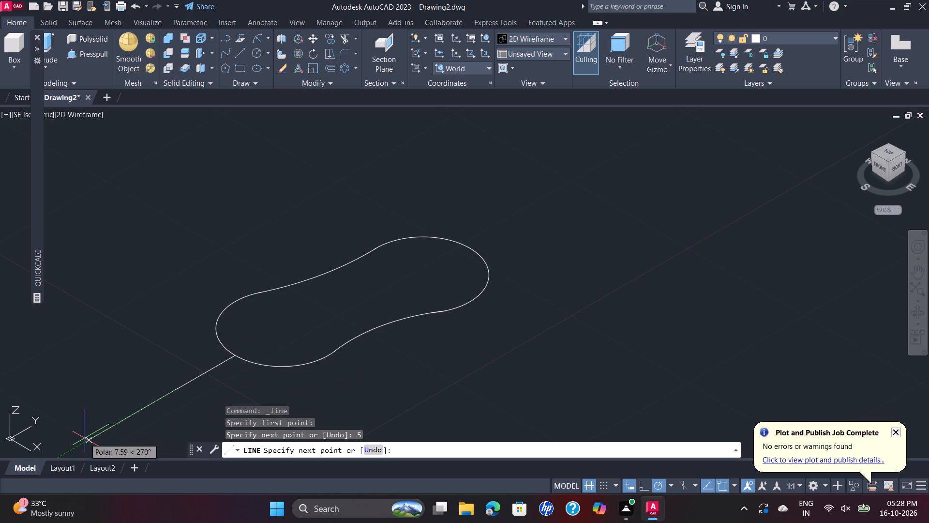
{"action": "scroll", "coordinate": [111, 389], "scroll_direction": "down", "scroll_amount": 1}
{"action": "key", "text": "Escape"}
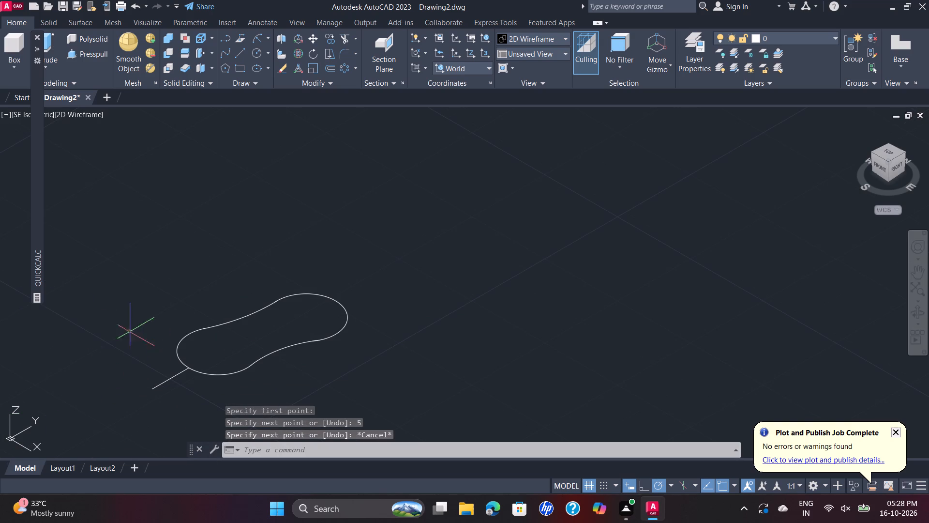
Set the visual style to Shades of Gray.
{"action": "left_click", "coordinate": [74, 119]}
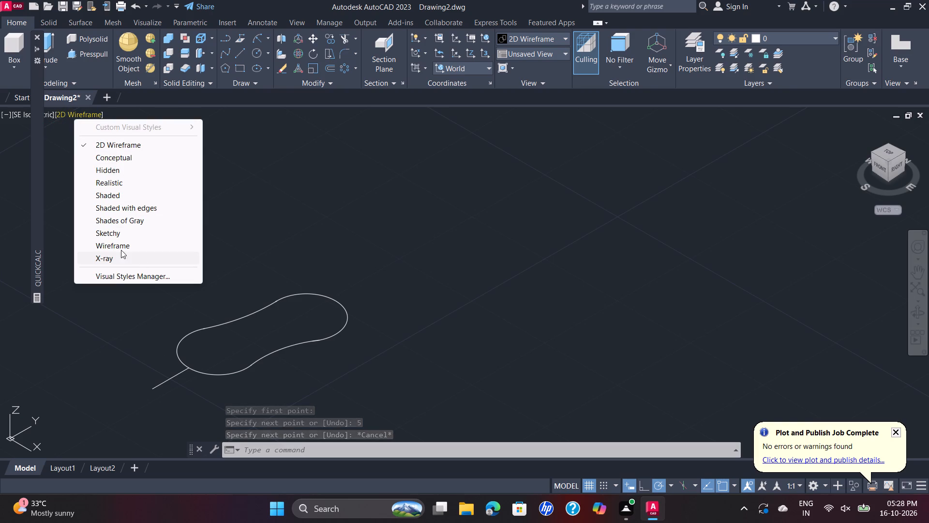
{"action": "left_click", "coordinate": [131, 221]}
Move the waisted outline and its line, by the line's outer end, to the empty space just beyond the upper link plate's far edge.
{"action": "scroll", "coordinate": [251, 222], "scroll_direction": "down", "scroll_amount": 2}
{"action": "scroll", "coordinate": [542, 245], "scroll_direction": "down", "scroll_amount": 2}
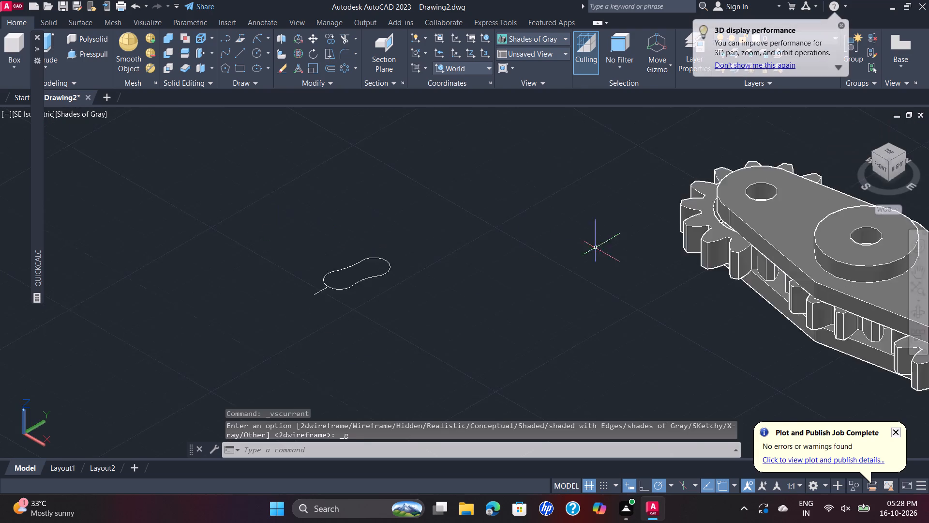
{"action": "scroll", "coordinate": [596, 248], "scroll_direction": "down", "scroll_amount": 1}
{"action": "middle_click_drag", "start_coordinate": [526, 256], "coordinate": [294, 220]}
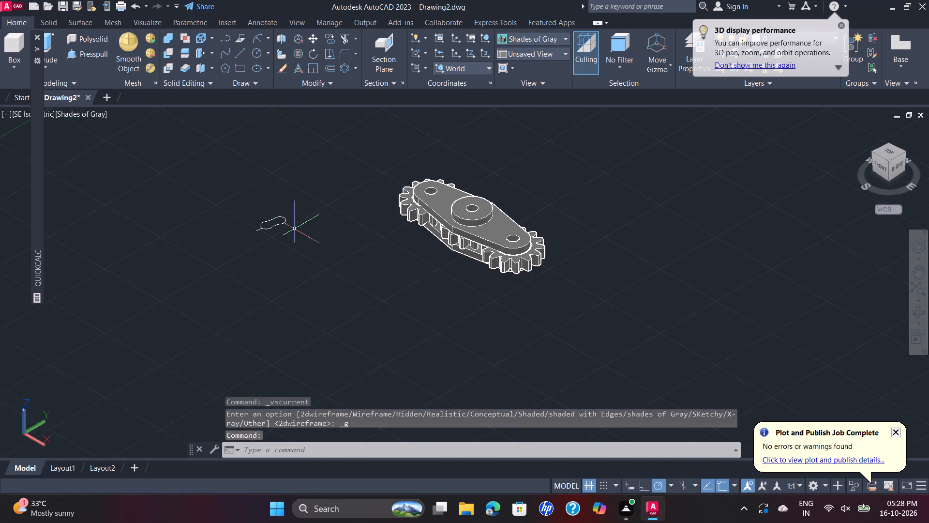
{"action": "scroll", "coordinate": [487, 190], "scroll_direction": "up", "scroll_amount": 2}
{"action": "left_click", "coordinate": [43, 209]}
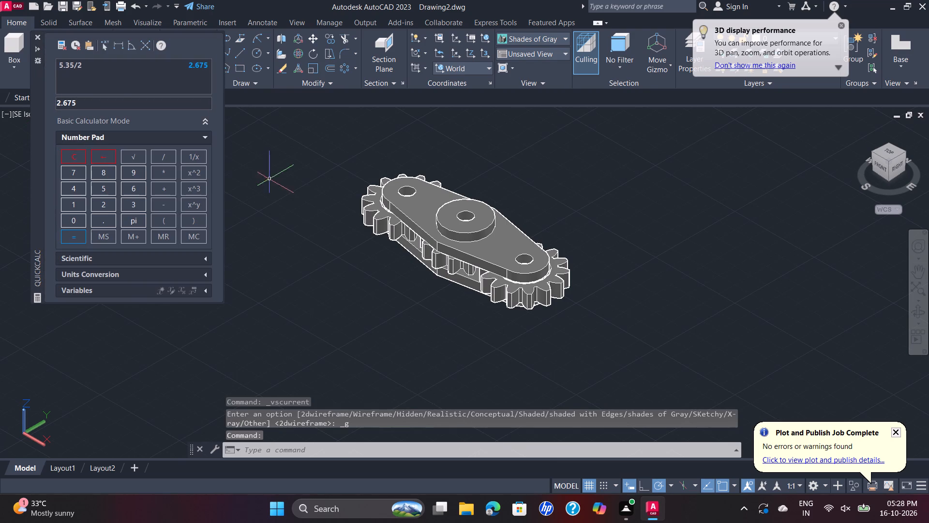
{"action": "left_click", "coordinate": [270, 179]}
{"action": "key", "text": "Escape"}
{"action": "left_click_drag", "start_coordinate": [101, 178], "coordinate": [105, 180]}
{"action": "left_click", "coordinate": [277, 291]}
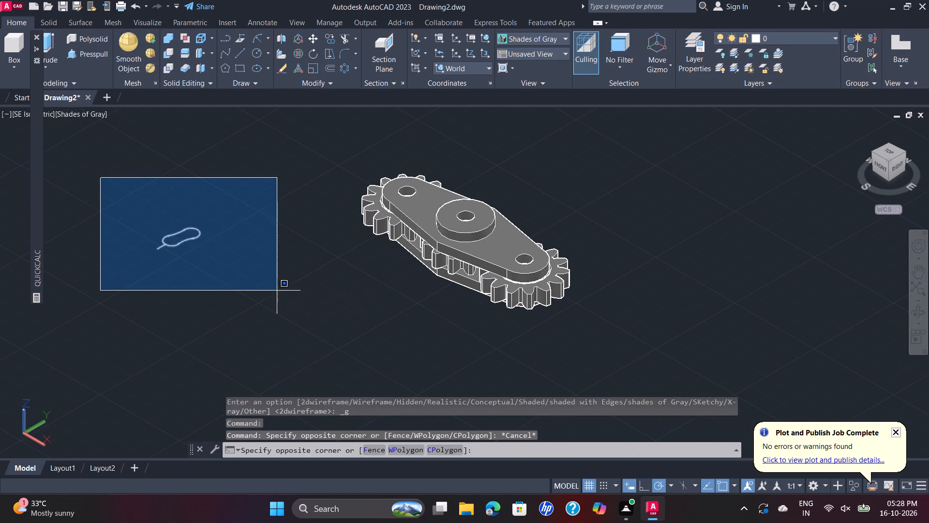
{"action": "right_click", "coordinate": [229, 212]}
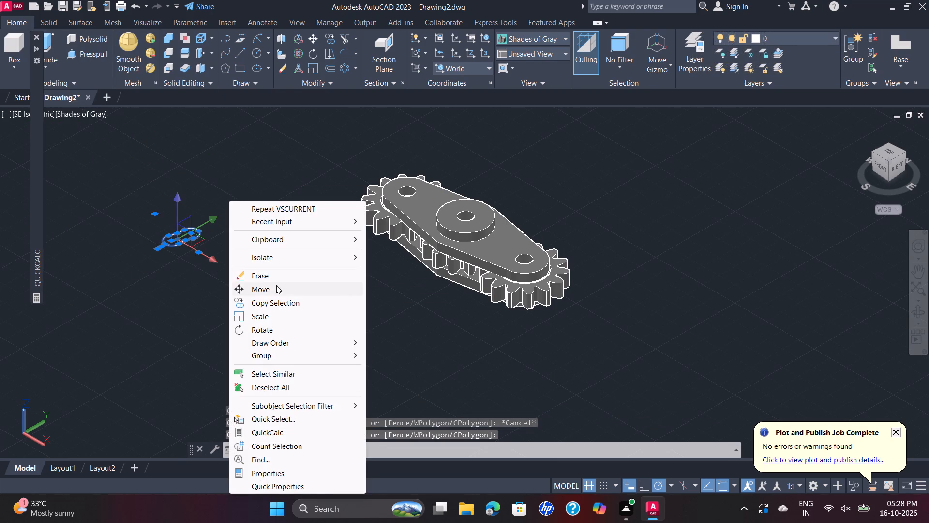
{"action": "left_click", "coordinate": [277, 286]}
{"action": "scroll", "coordinate": [151, 244], "scroll_direction": "up", "scroll_amount": 2}
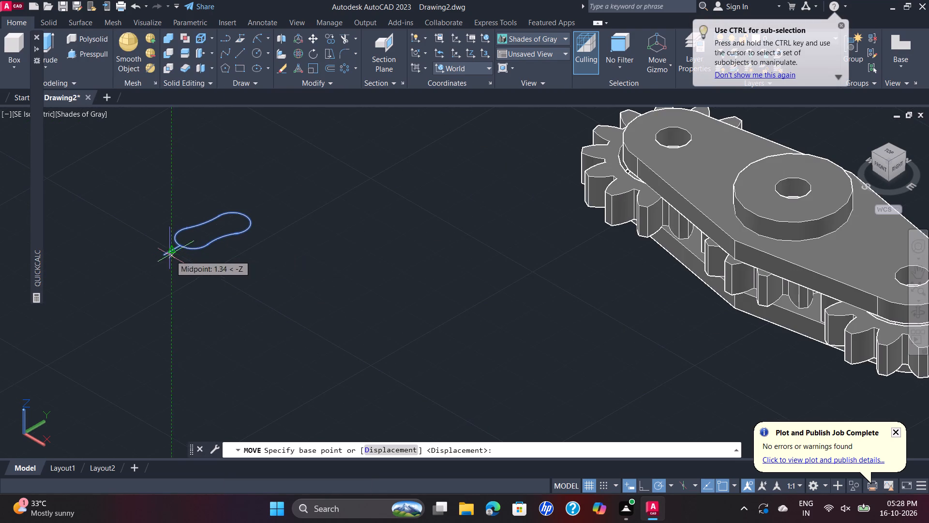
{"action": "left_click", "coordinate": [167, 255]}
{"action": "scroll", "coordinate": [280, 232], "scroll_direction": "down", "scroll_amount": 2}
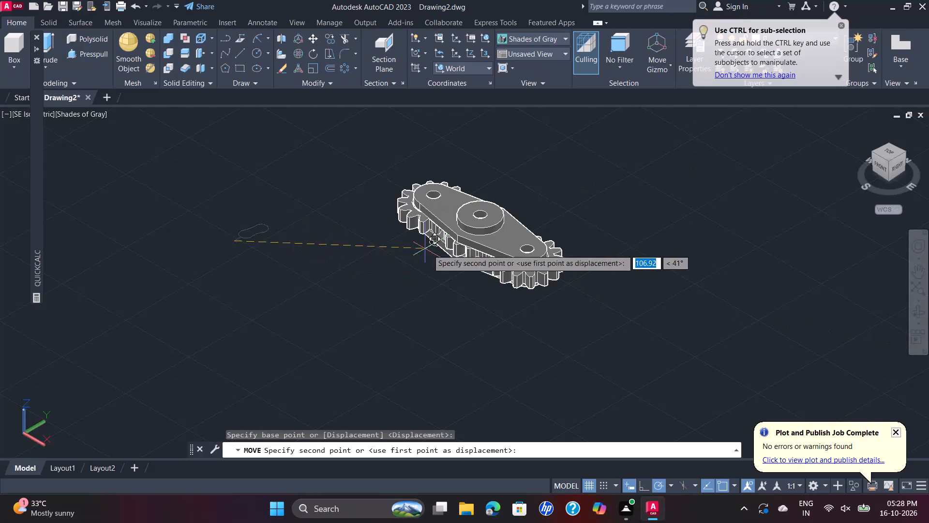
{"action": "middle_click_drag", "start_coordinate": [517, 245], "coordinate": [449, 265]}
{"action": "scroll", "coordinate": [449, 265], "scroll_direction": "up", "scroll_amount": 2}
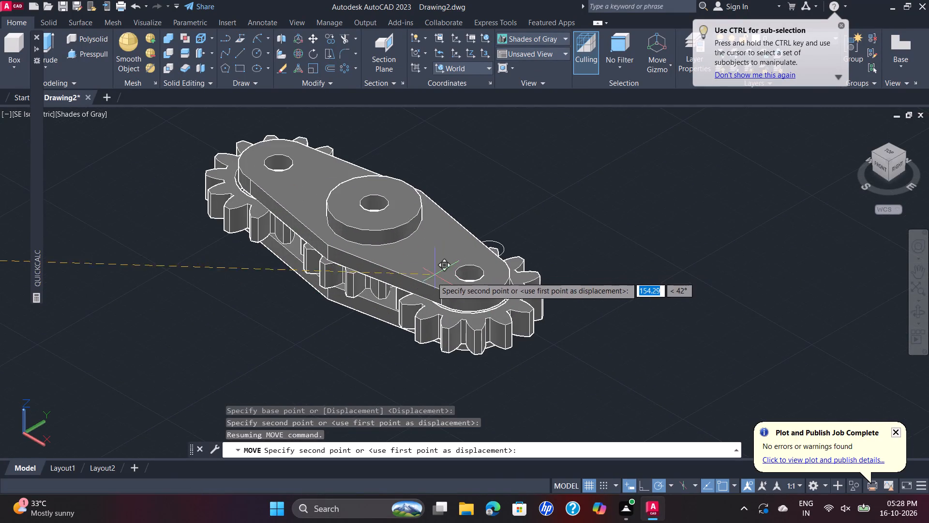
{"action": "scroll", "coordinate": [425, 277], "scroll_direction": "up", "scroll_amount": 3}
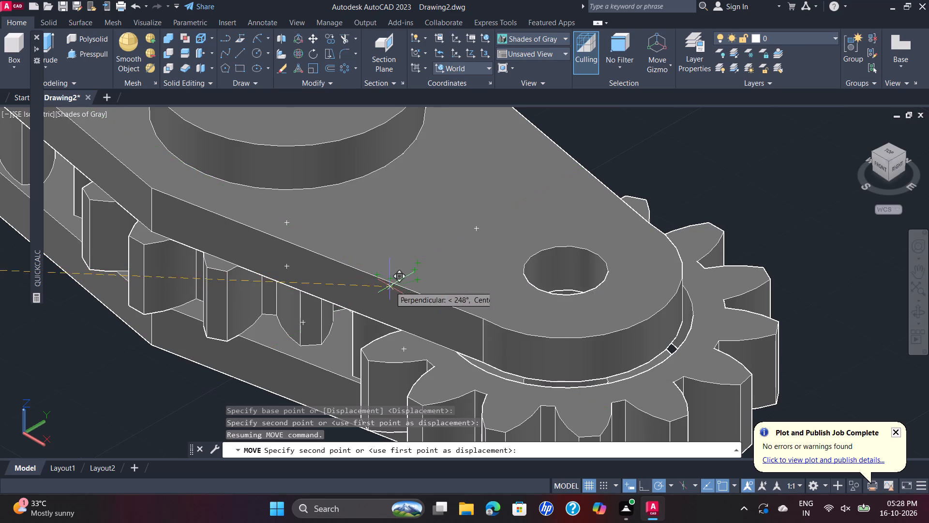
{"action": "scroll", "coordinate": [390, 284], "scroll_direction": "up", "scroll_amount": 3}
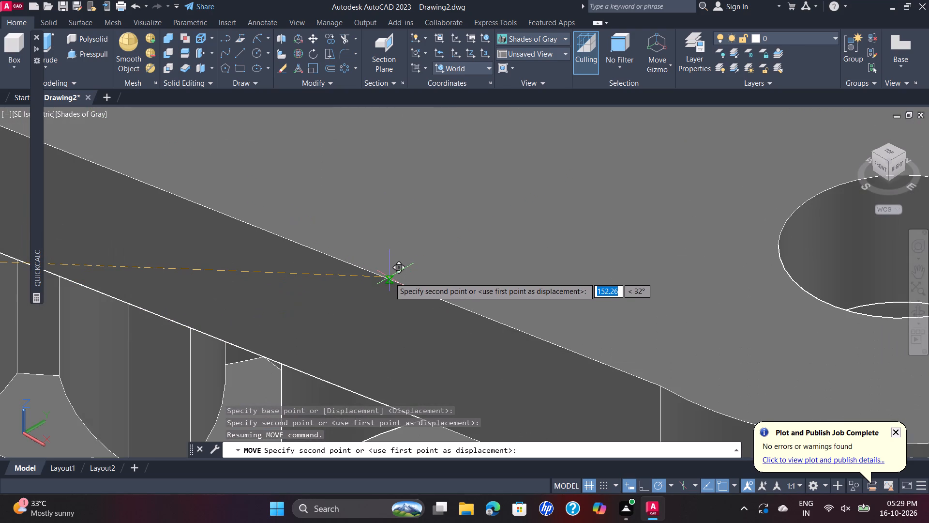
{"action": "scroll", "coordinate": [388, 277], "scroll_direction": "up", "scroll_amount": 1}
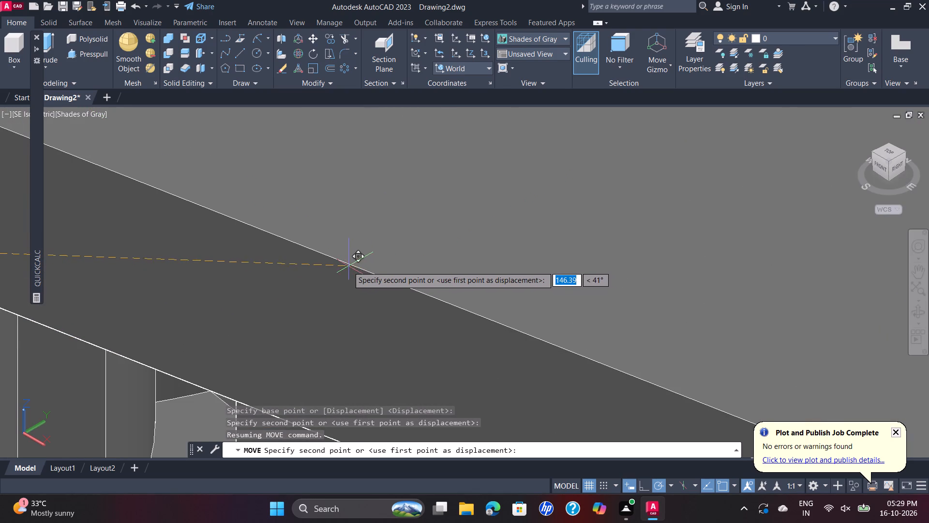
{"action": "scroll", "coordinate": [347, 266], "scroll_direction": "down", "scroll_amount": 4}
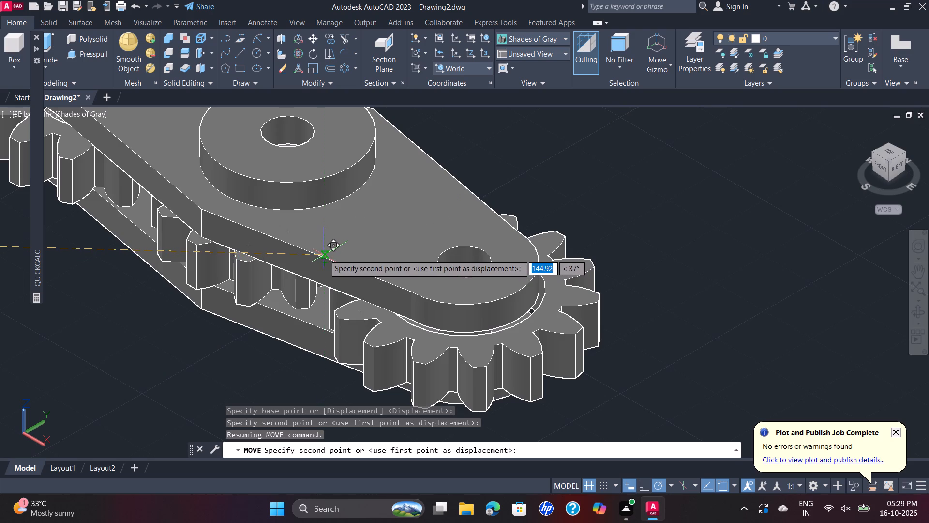
{"action": "scroll", "coordinate": [318, 260], "scroll_direction": "up", "scroll_amount": 1}
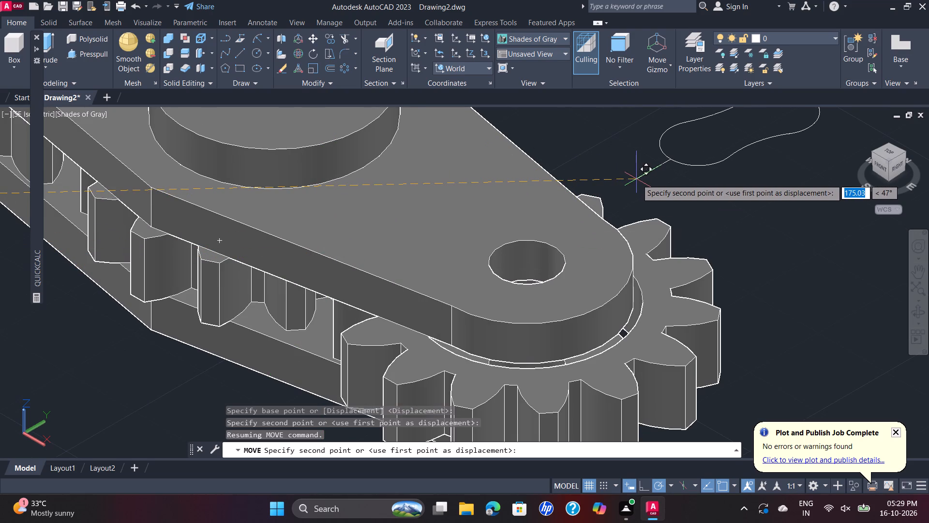
{"action": "left_click", "coordinate": [644, 175]}
{"action": "key", "text": "Escape"}
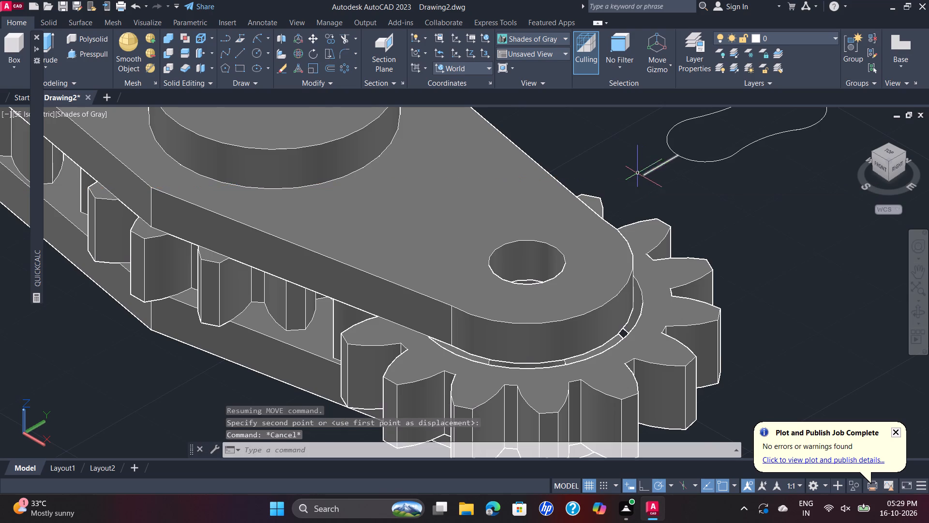
Draw a line 20 long on the upper link plate's top face from the disc's base edge to the edge of the nearby end hole.
{"action": "scroll", "coordinate": [636, 173], "scroll_direction": "down", "scroll_amount": 2}
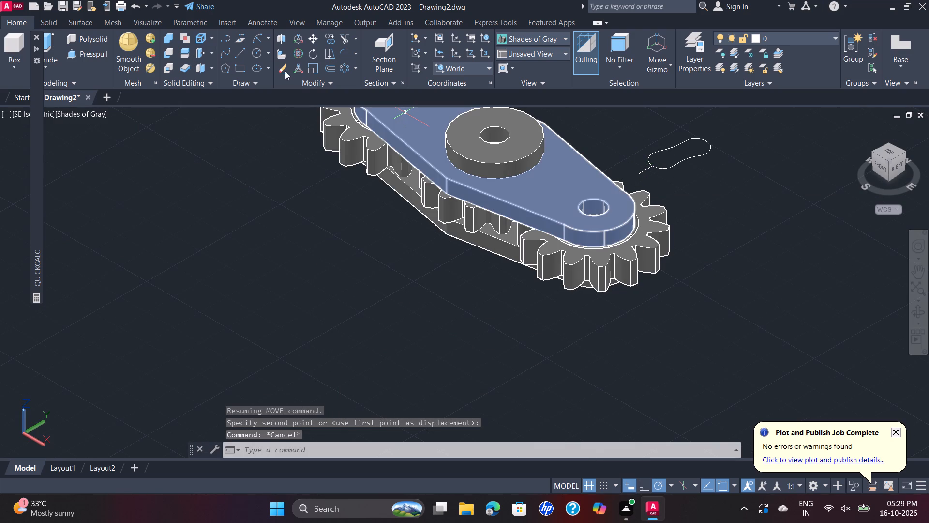
{"action": "left_click", "coordinate": [238, 55]}
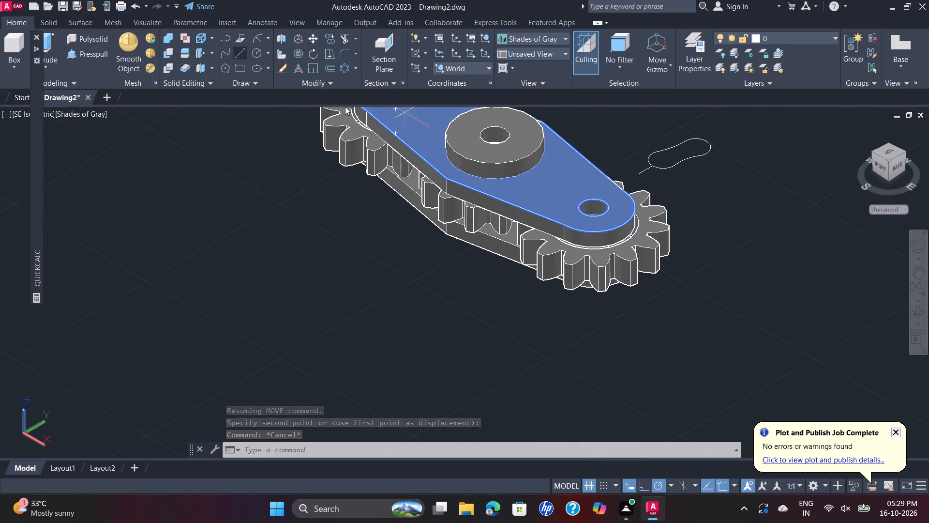
{"action": "scroll", "coordinate": [524, 181], "scroll_direction": "up", "scroll_amount": 2}
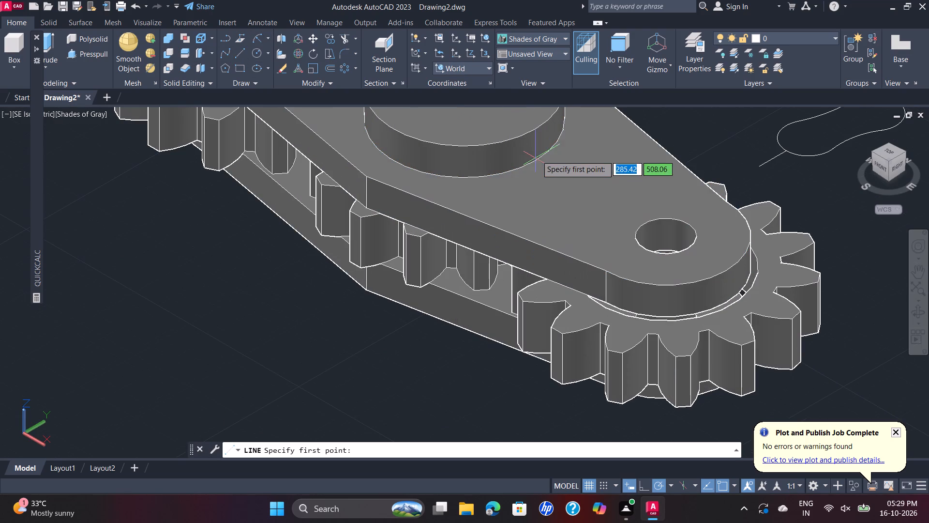
{"action": "left_click", "coordinate": [535, 163]}
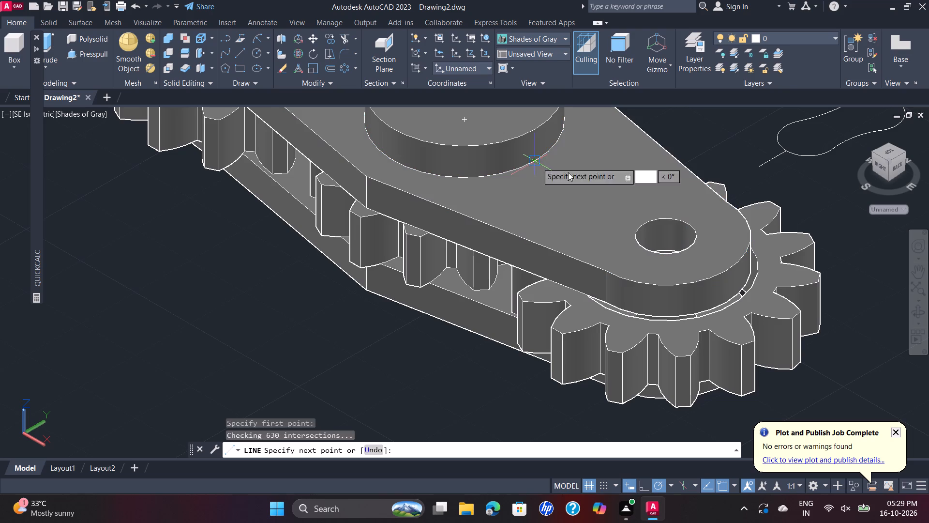
{"action": "left_click", "coordinate": [644, 223]}
{"action": "key", "text": "Escape"}
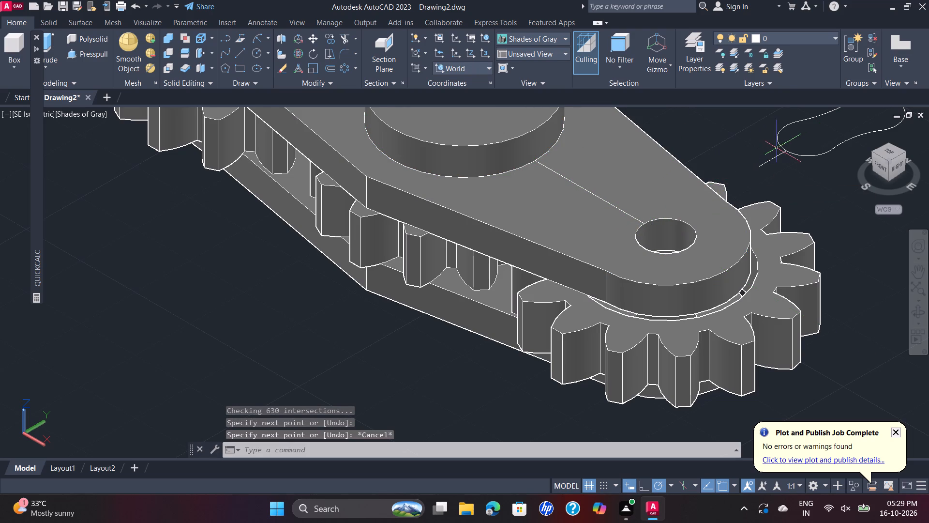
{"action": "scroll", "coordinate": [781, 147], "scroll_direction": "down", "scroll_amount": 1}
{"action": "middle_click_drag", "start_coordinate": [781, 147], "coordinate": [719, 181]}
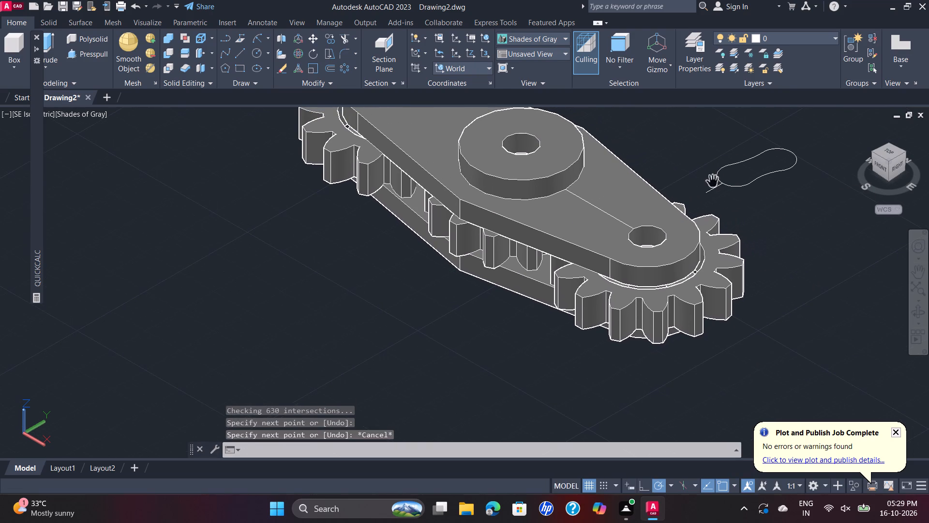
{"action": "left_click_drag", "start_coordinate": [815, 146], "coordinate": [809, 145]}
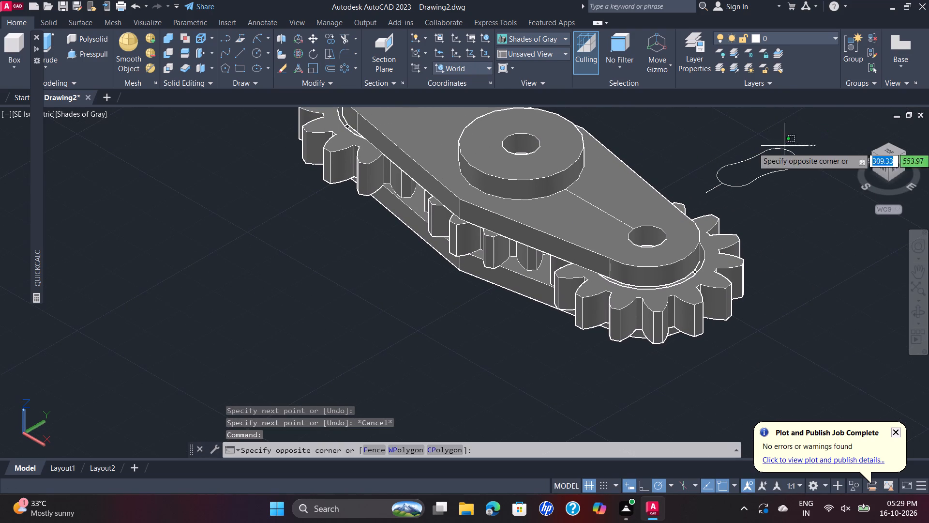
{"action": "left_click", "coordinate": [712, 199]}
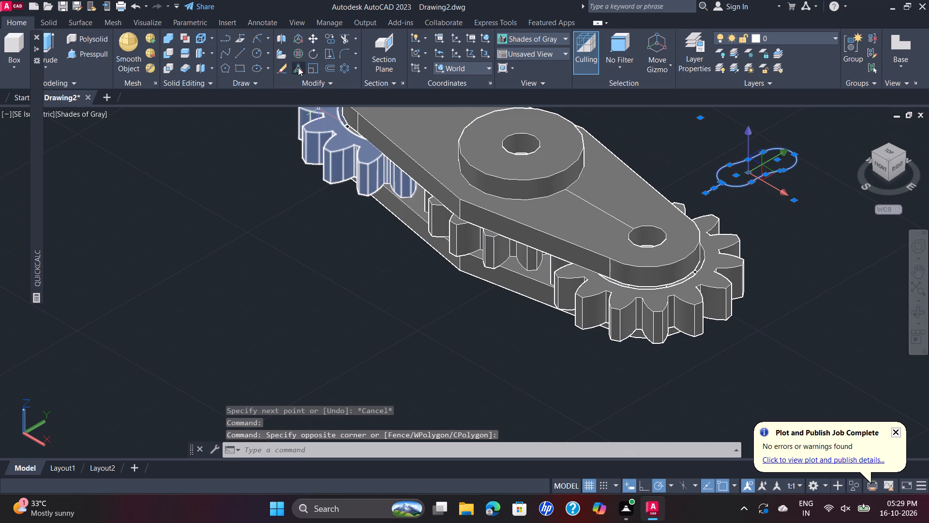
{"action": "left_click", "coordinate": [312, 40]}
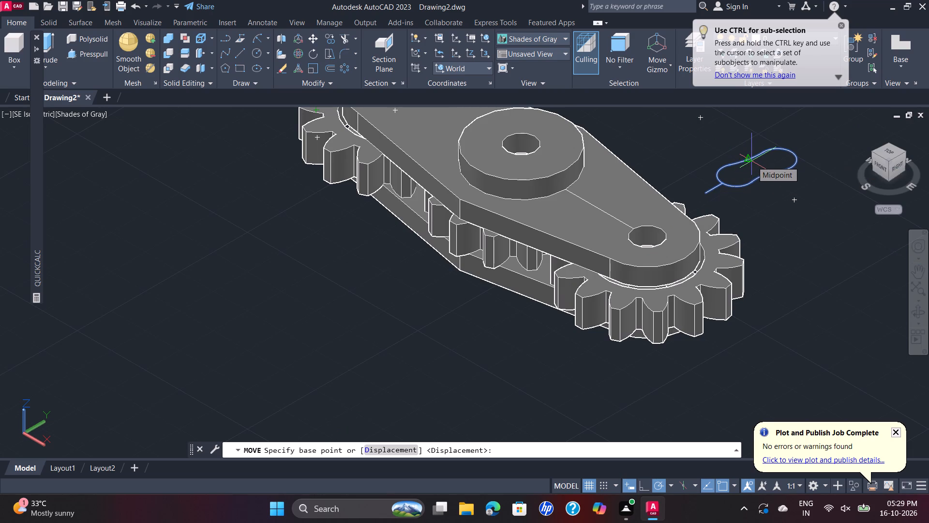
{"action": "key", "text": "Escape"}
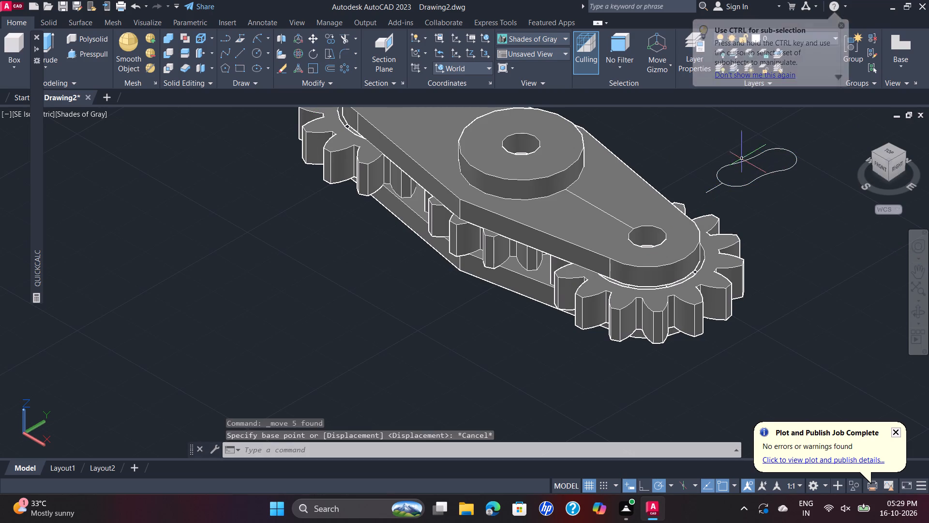
Draw a line about 6.5 long across the waist of the outline, between the midpoints of its two inward-curving sides.
{"action": "left_click", "coordinate": [241, 53]}
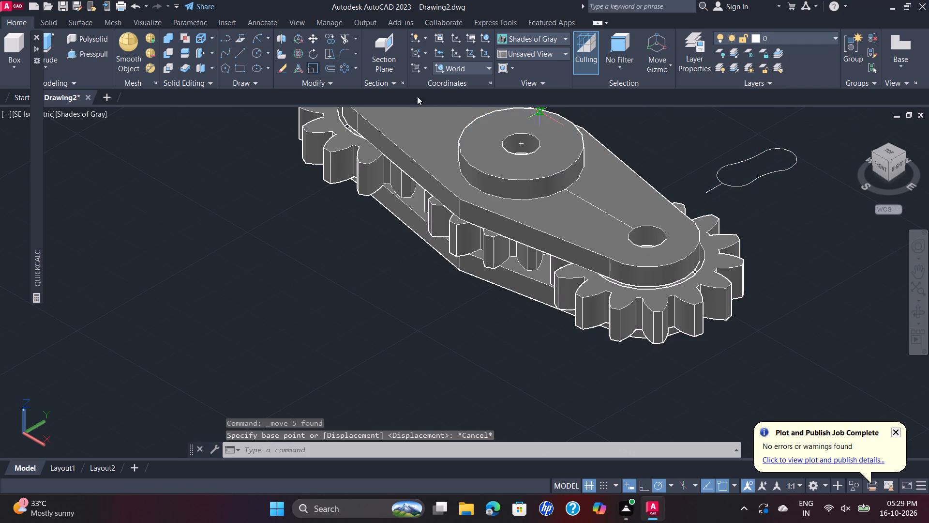
{"action": "scroll", "coordinate": [736, 167], "scroll_direction": "up", "scroll_amount": 2}
{"action": "left_click", "coordinate": [764, 154]}
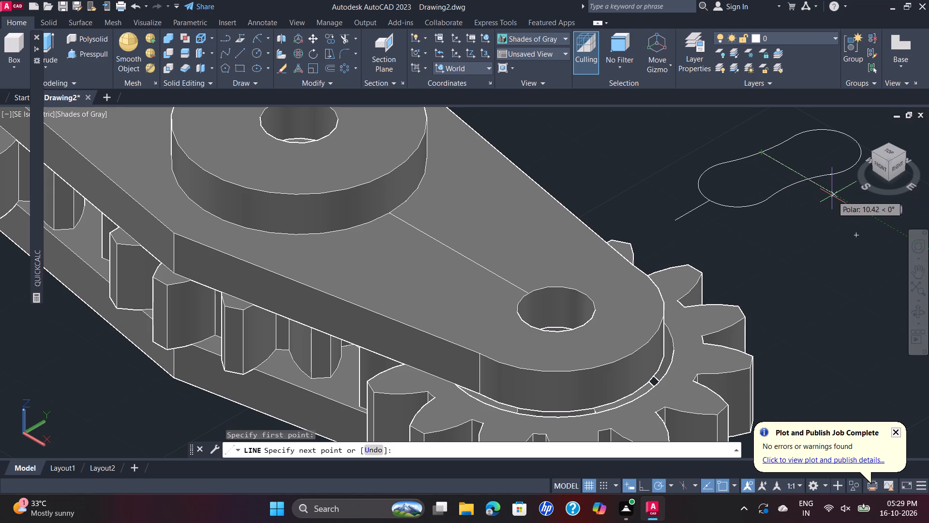
{"action": "left_click", "coordinate": [798, 184]}
{"action": "key", "text": "Escape"}
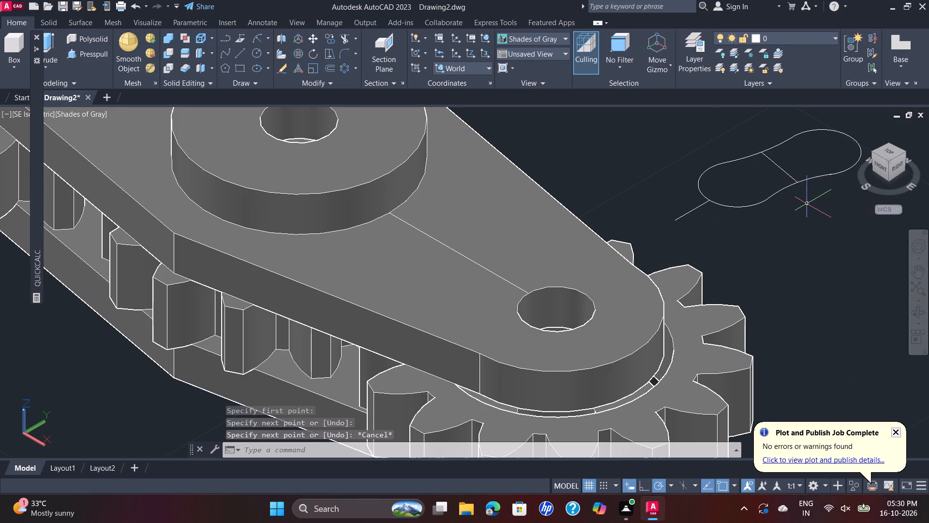
Move the waisted outline and its cross line, by the cross line's midpoint, to the midpoint of the 20-long guide line on the upper link plate.
{"action": "scroll", "coordinate": [803, 195], "scroll_direction": "down", "scroll_amount": 1}
{"action": "left_click_drag", "start_coordinate": [839, 141], "coordinate": [831, 140]}
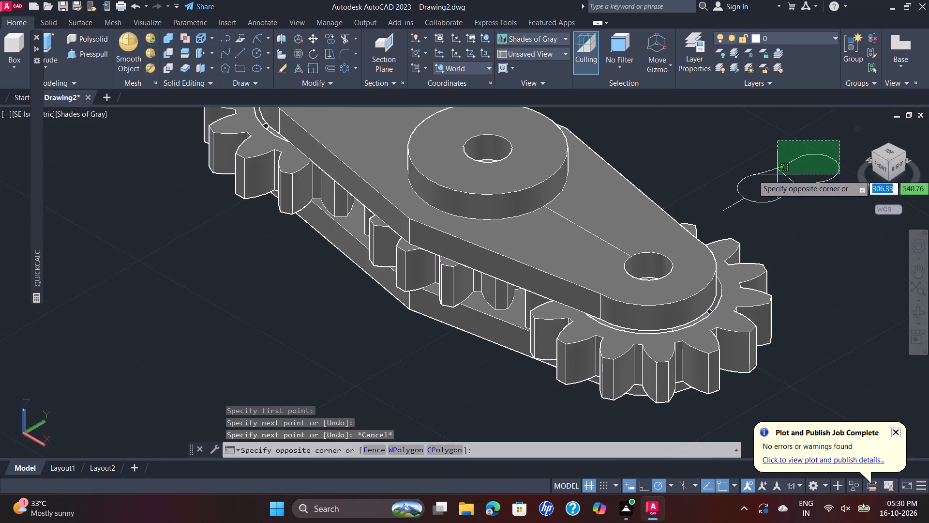
{"action": "left_click", "coordinate": [746, 218]}
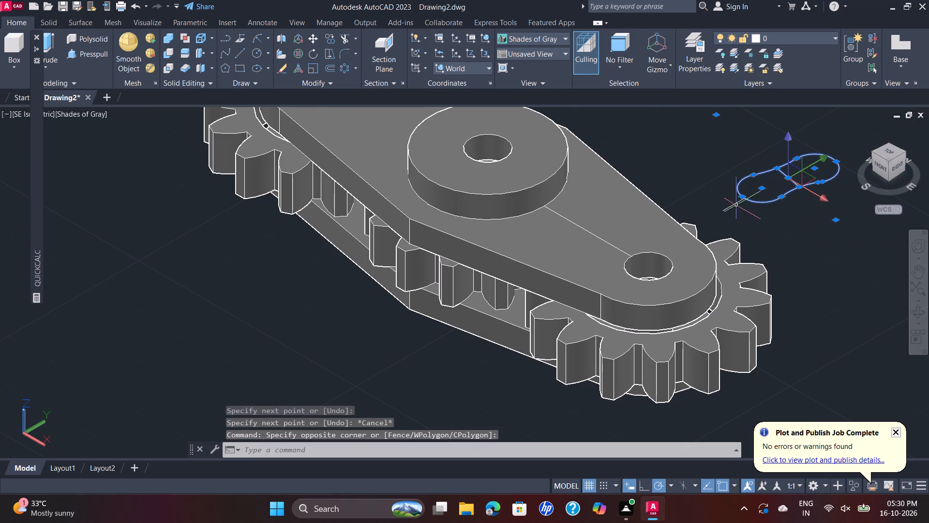
{"action": "left_click", "coordinate": [316, 41]}
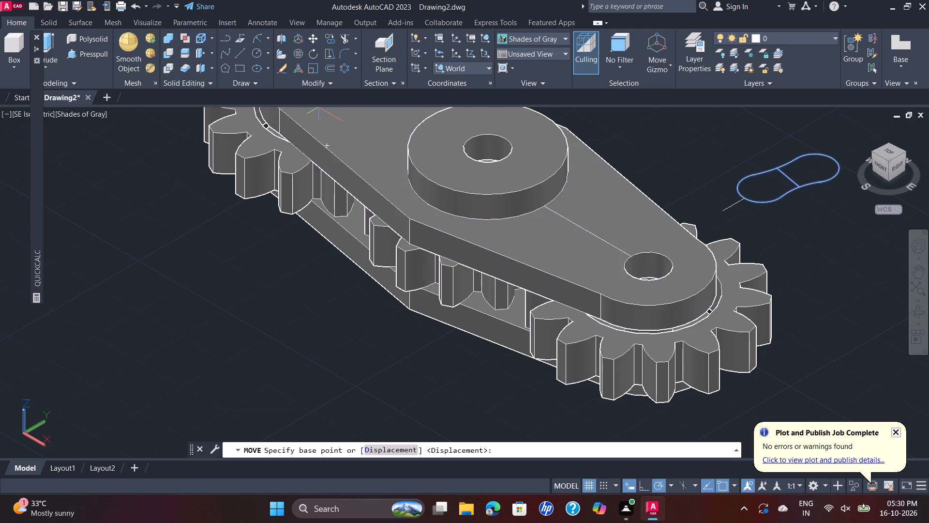
{"action": "scroll", "coordinate": [765, 179], "scroll_direction": "up", "scroll_amount": 2}
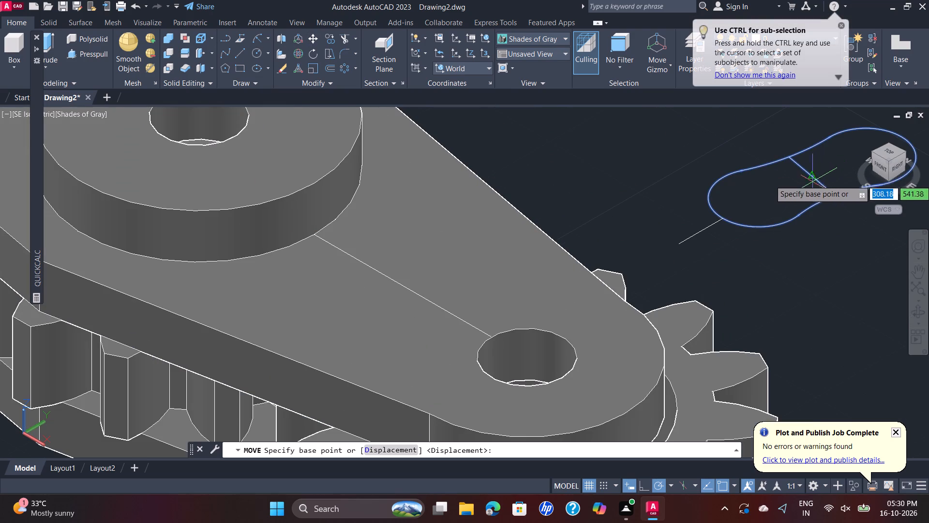
{"action": "left_click", "coordinate": [814, 175]}
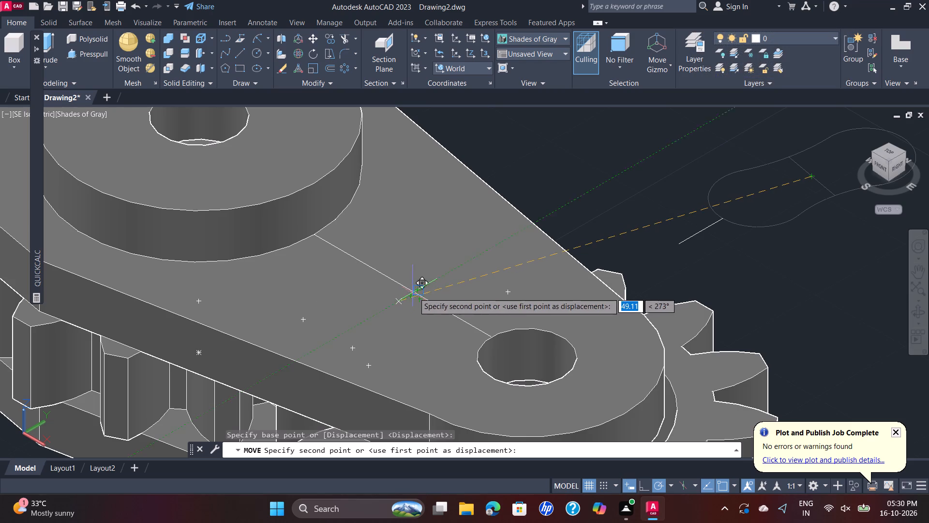
{"action": "scroll", "coordinate": [414, 290], "scroll_direction": "up", "scroll_amount": 3}
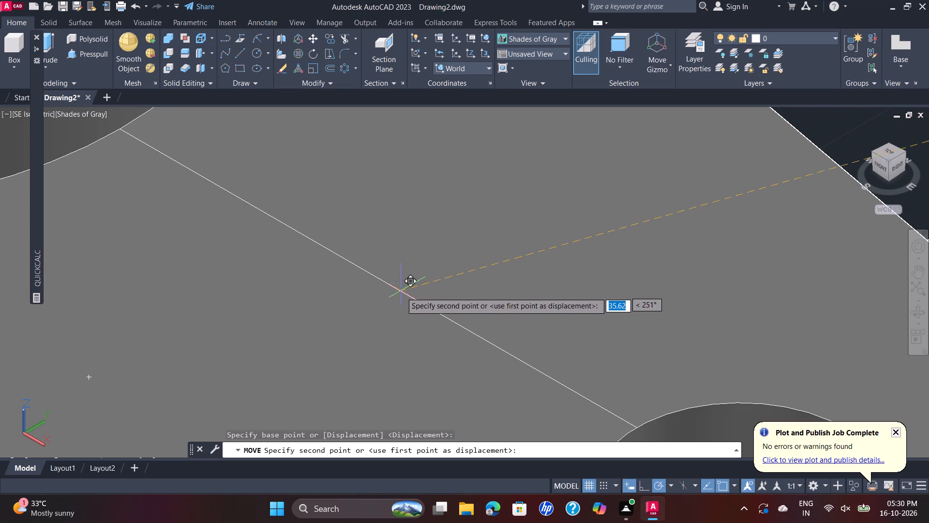
{"action": "scroll", "coordinate": [401, 292], "scroll_direction": "down", "scroll_amount": 3}
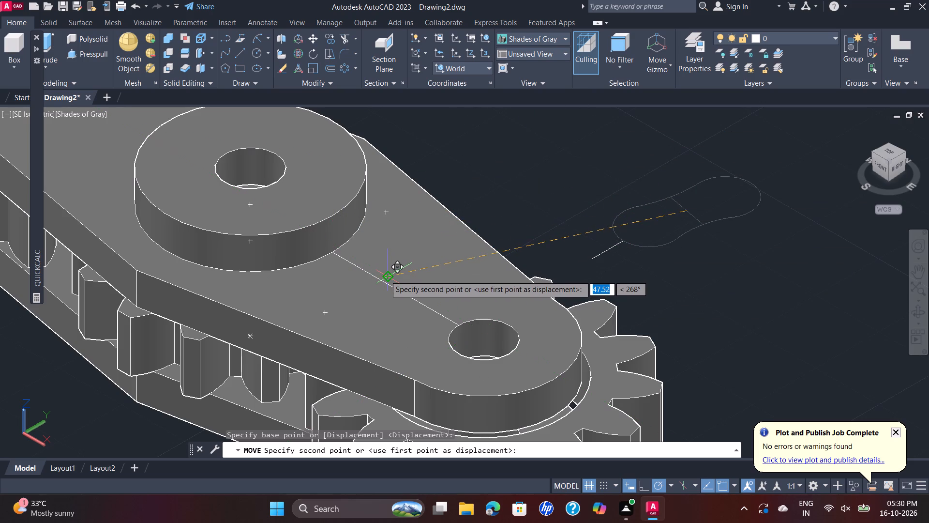
{"action": "scroll", "coordinate": [388, 287], "scroll_direction": "up", "scroll_amount": 1}
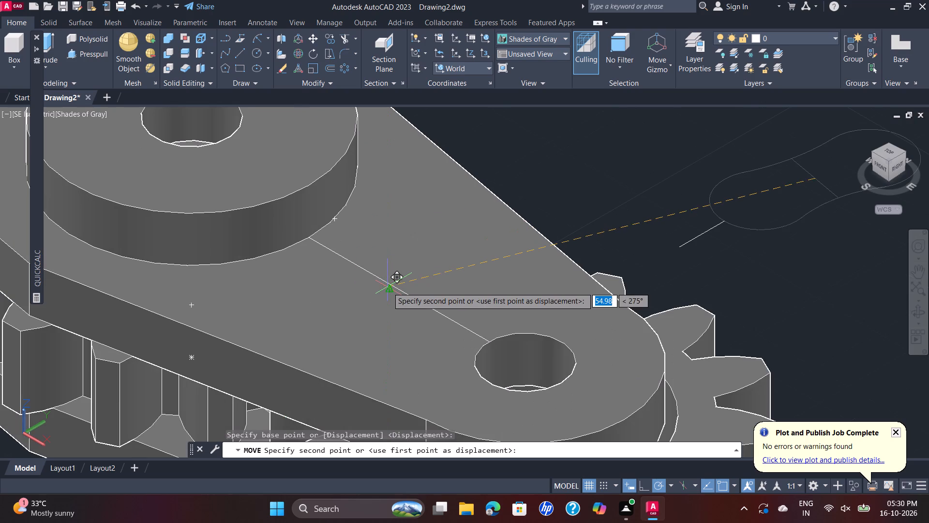
{"action": "scroll", "coordinate": [388, 287], "scroll_direction": "up", "scroll_amount": 3}
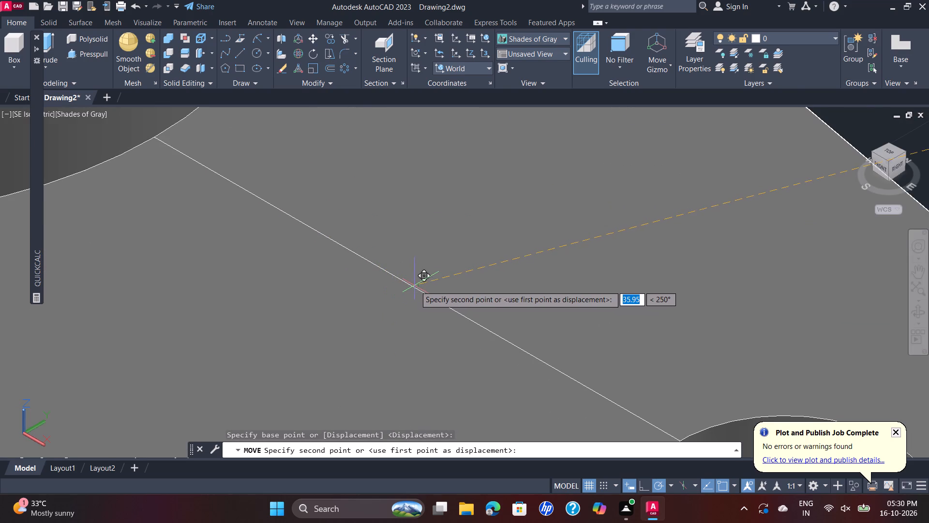
{"action": "scroll", "coordinate": [415, 286], "scroll_direction": "down", "scroll_amount": 1}
{"action": "left_click", "coordinate": [415, 286]}
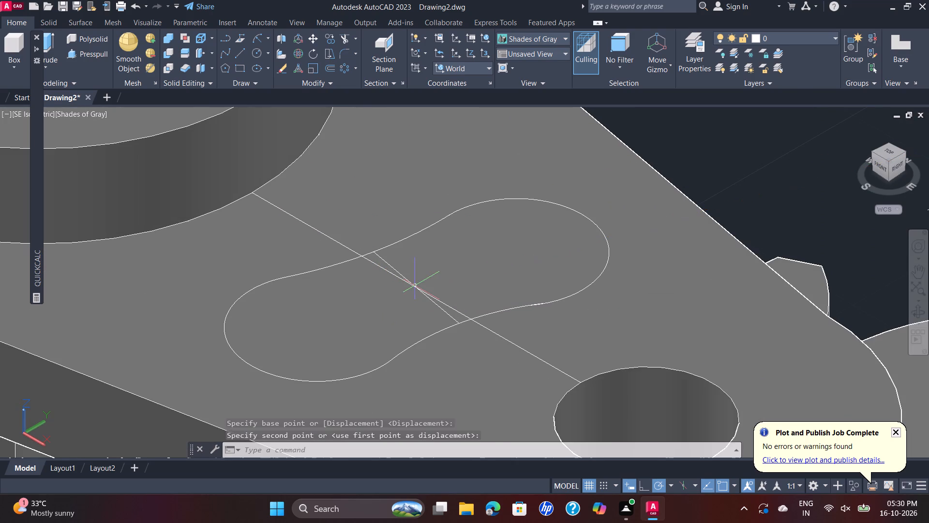
Erase the short cross line inside the waisted outline.
{"action": "scroll", "coordinate": [420, 261], "scroll_direction": "down", "scroll_amount": 2}
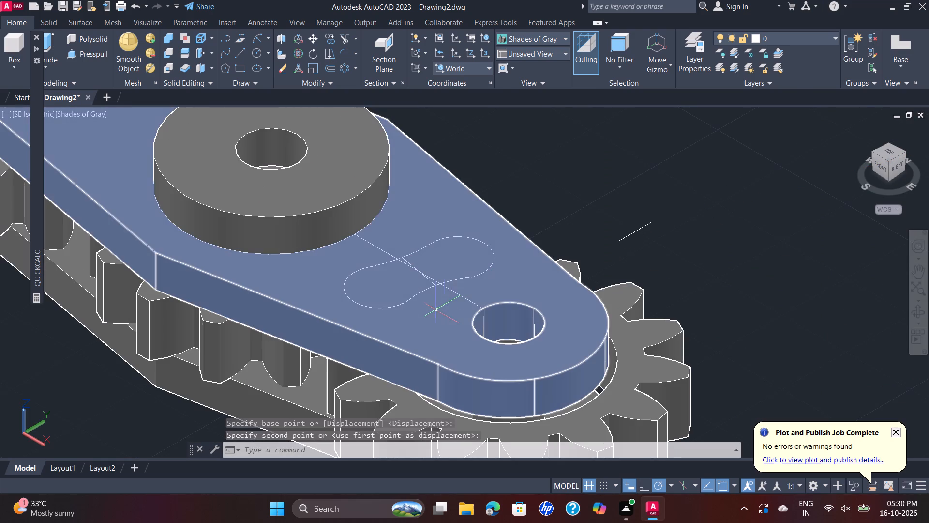
{"action": "scroll", "coordinate": [460, 295], "scroll_direction": "up", "scroll_amount": 2}
{"action": "left_click", "coordinate": [459, 295]}
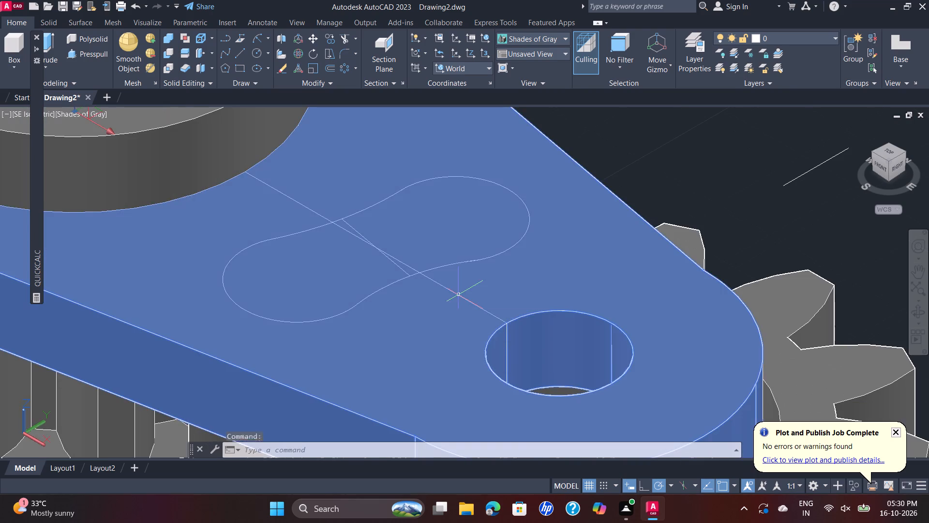
{"action": "scroll", "coordinate": [459, 295], "scroll_direction": "up", "scroll_amount": 2}
{"action": "key", "text": "Escape"}
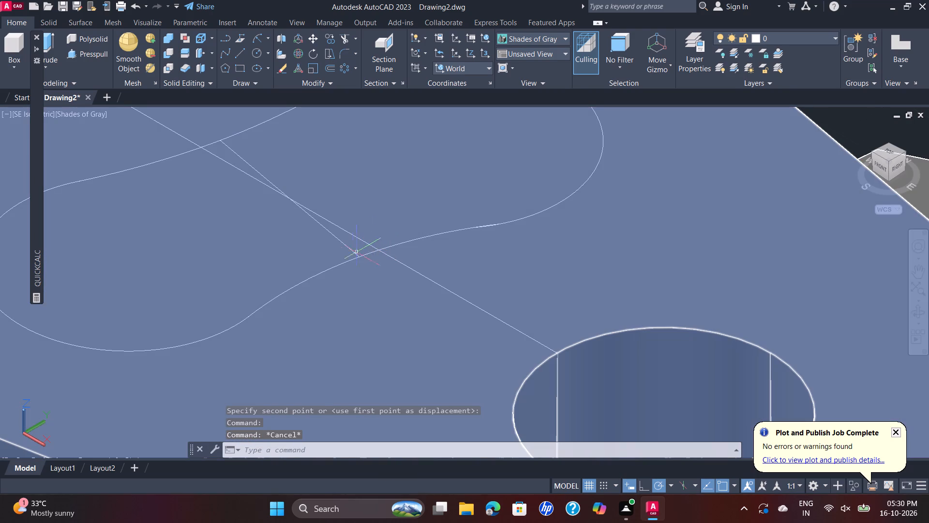
{"action": "scroll", "coordinate": [357, 253], "scroll_direction": "up", "scroll_amount": 3}
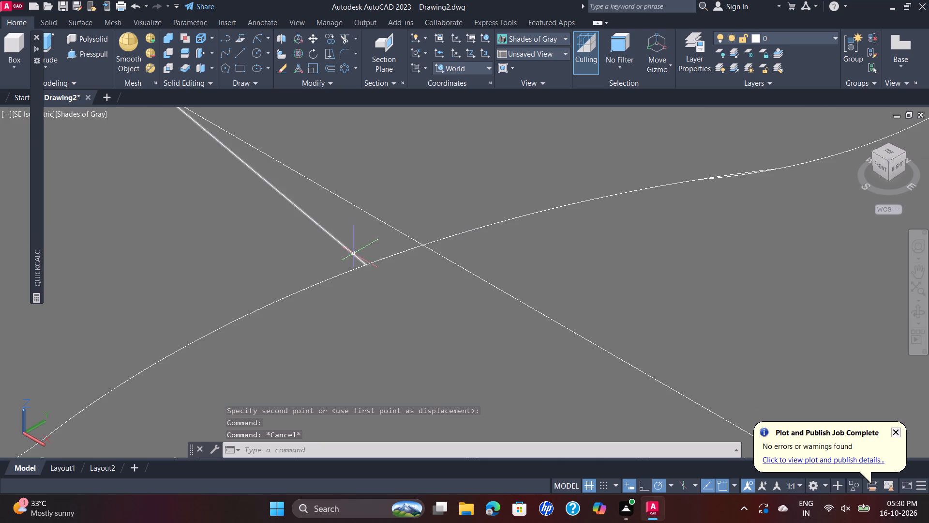
{"action": "left_click", "coordinate": [357, 255]}
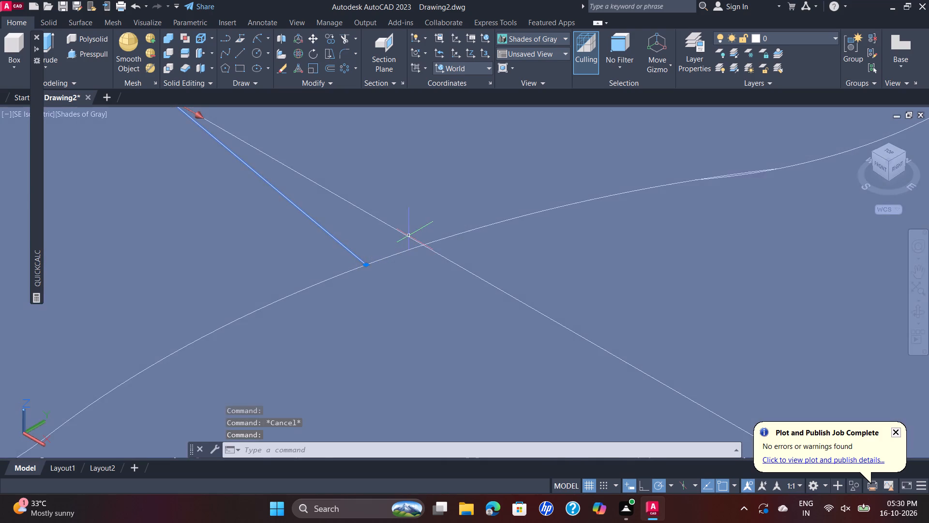
{"action": "scroll", "coordinate": [409, 236], "scroll_direction": "down", "scroll_amount": 1}
{"action": "scroll", "coordinate": [408, 236], "scroll_direction": "up", "scroll_amount": 6}
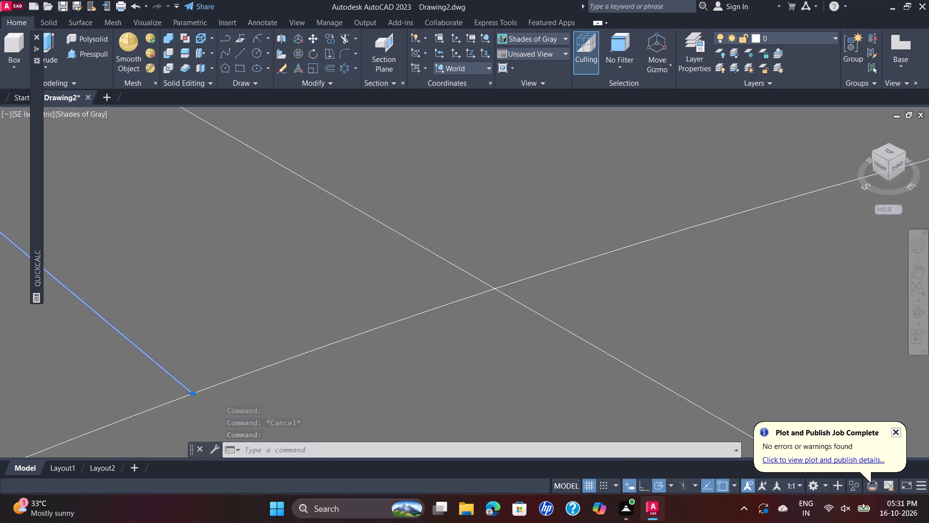
{"action": "scroll", "coordinate": [402, 234], "scroll_direction": "up", "scroll_amount": 2}
{"action": "scroll", "coordinate": [400, 234], "scroll_direction": "down", "scroll_amount": 7}
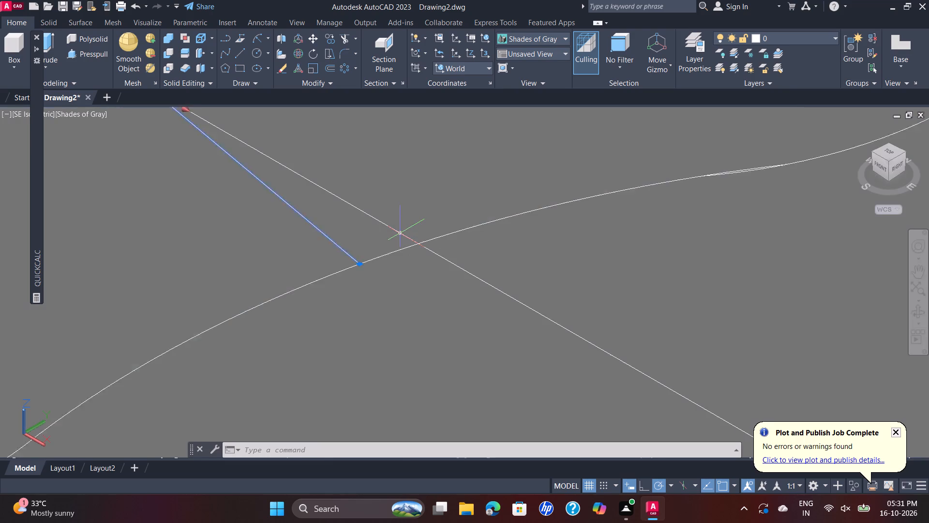
{"action": "scroll", "coordinate": [400, 233], "scroll_direction": "down", "scroll_amount": 4}
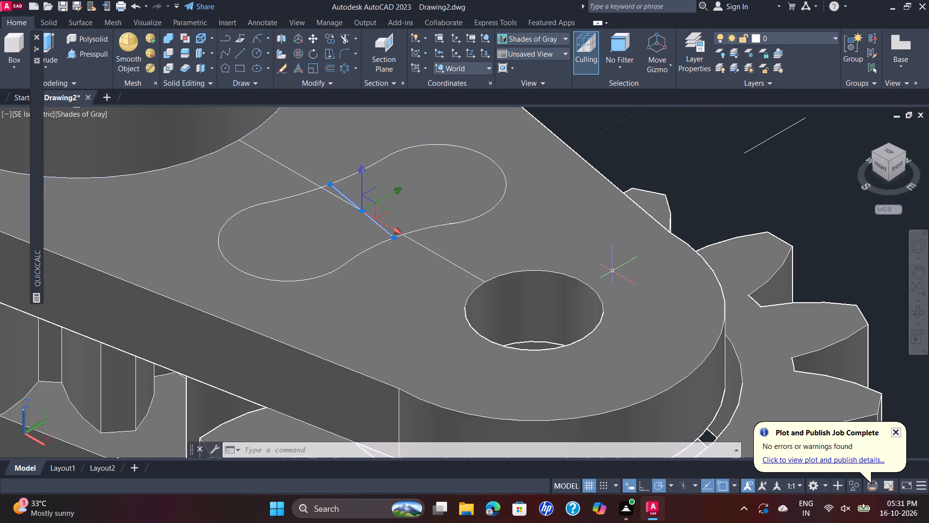
{"action": "key", "text": "Delete"}
Switch to the 2D Wireframe visual style and erase the 20-long guide line between the disc and the end hole.
{"action": "scroll", "coordinate": [307, 229], "scroll_direction": "down", "scroll_amount": 3}
{"action": "middle_click_drag", "start_coordinate": [308, 226], "coordinate": [332, 243]}
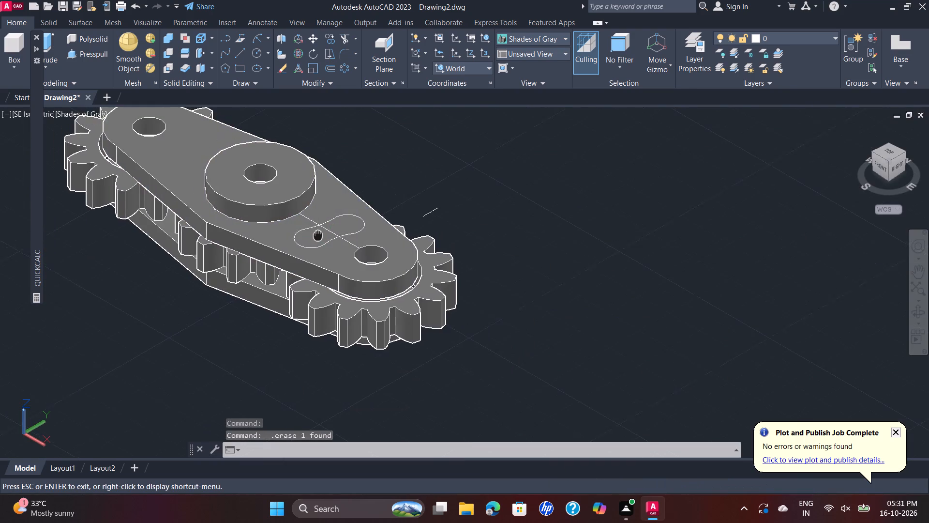
{"action": "middle_click_drag", "start_coordinate": [332, 243], "coordinate": [402, 294]}
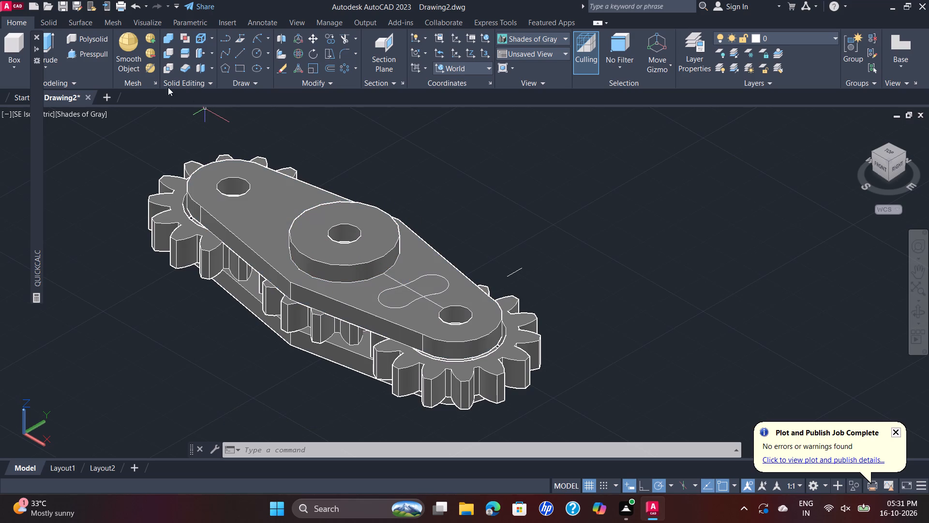
{"action": "left_click", "coordinate": [69, 113]}
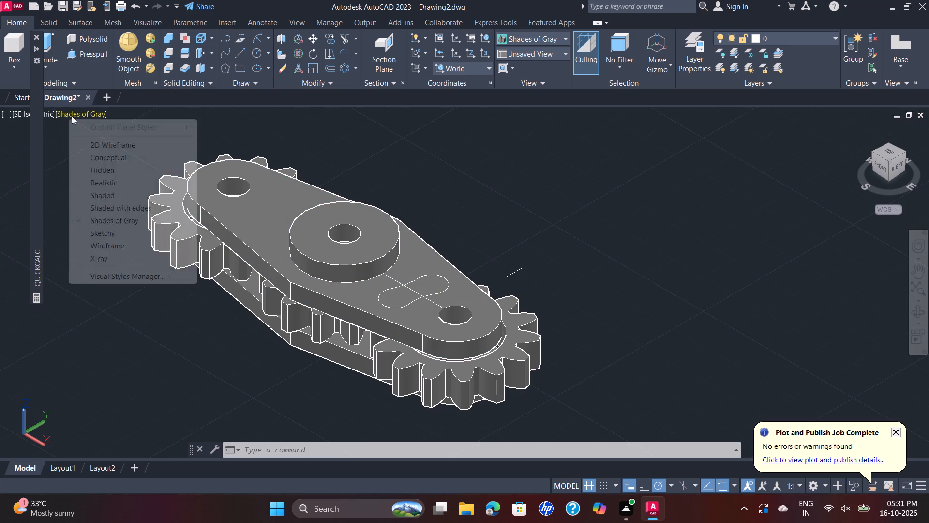
{"action": "left_click", "coordinate": [127, 141]}
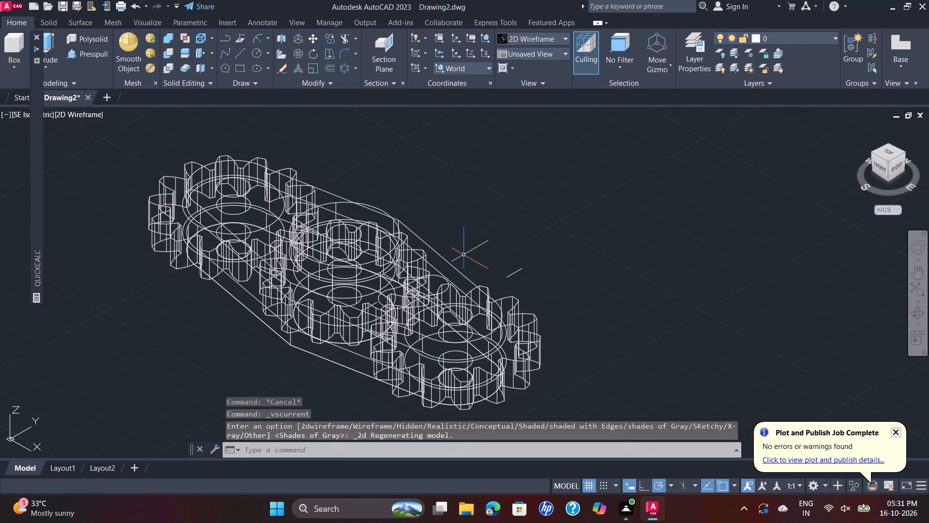
{"action": "scroll", "coordinate": [439, 306], "scroll_direction": "up", "scroll_amount": 3}
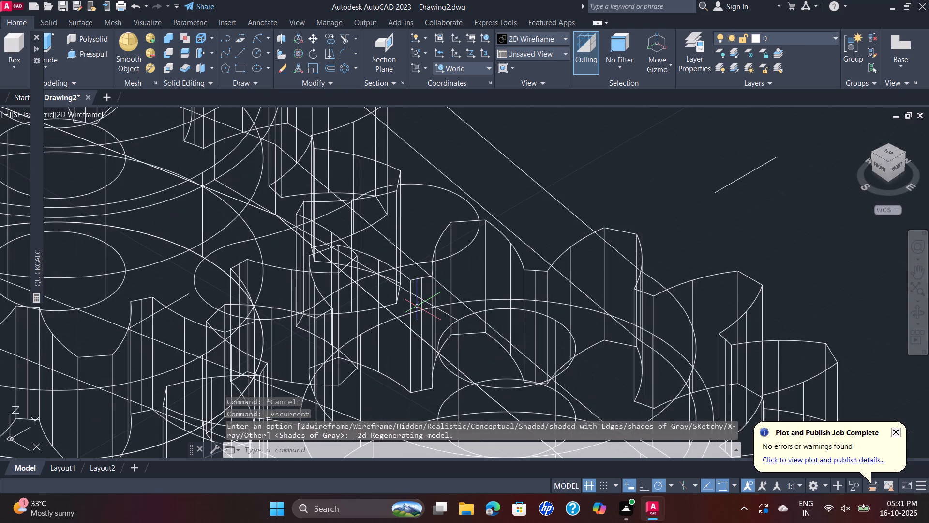
{"action": "left_click", "coordinate": [362, 265]}
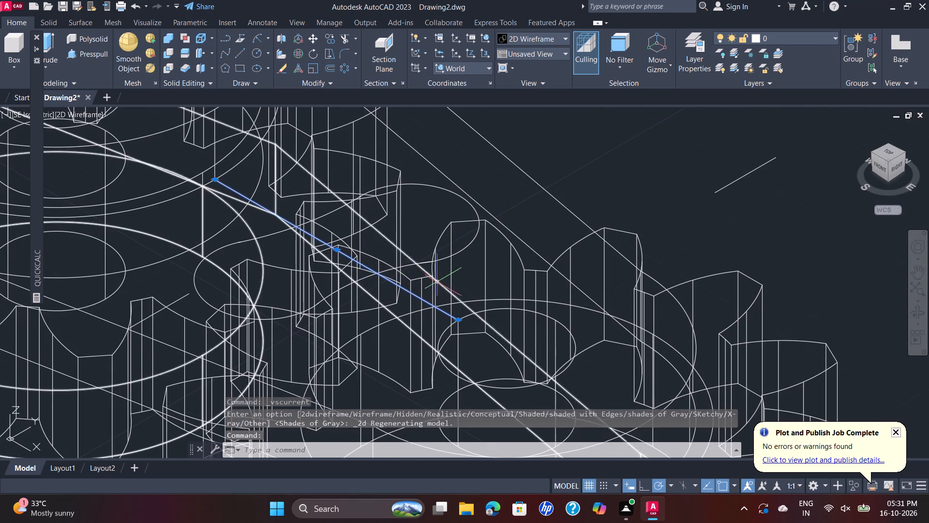
{"action": "key", "text": "Delete"}
Set the visual style to Shades of Gray.
{"action": "scroll", "coordinate": [425, 281], "scroll_direction": "down", "scroll_amount": 2}
{"action": "scroll", "coordinate": [293, 239], "scroll_direction": "down", "scroll_amount": 3}
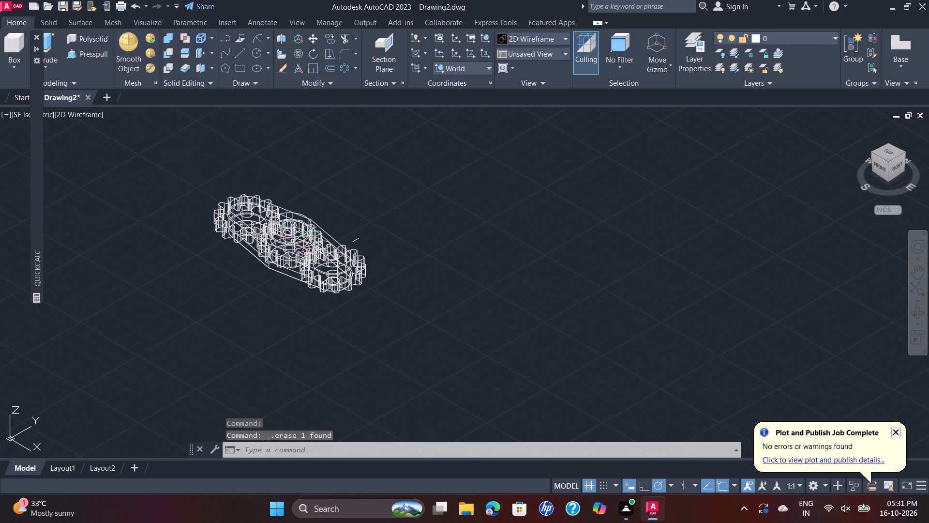
{"action": "scroll", "coordinate": [293, 242], "scroll_direction": "up", "scroll_amount": 1}
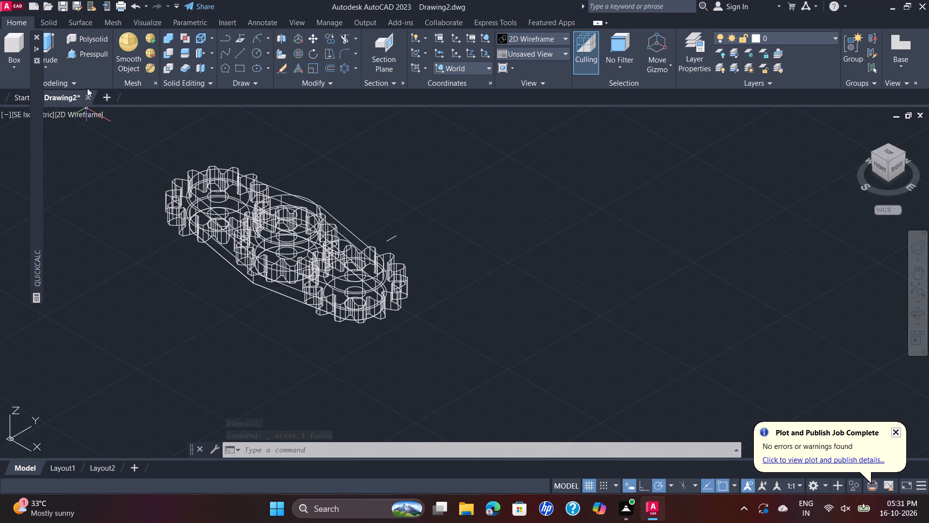
{"action": "left_click", "coordinate": [76, 112]}
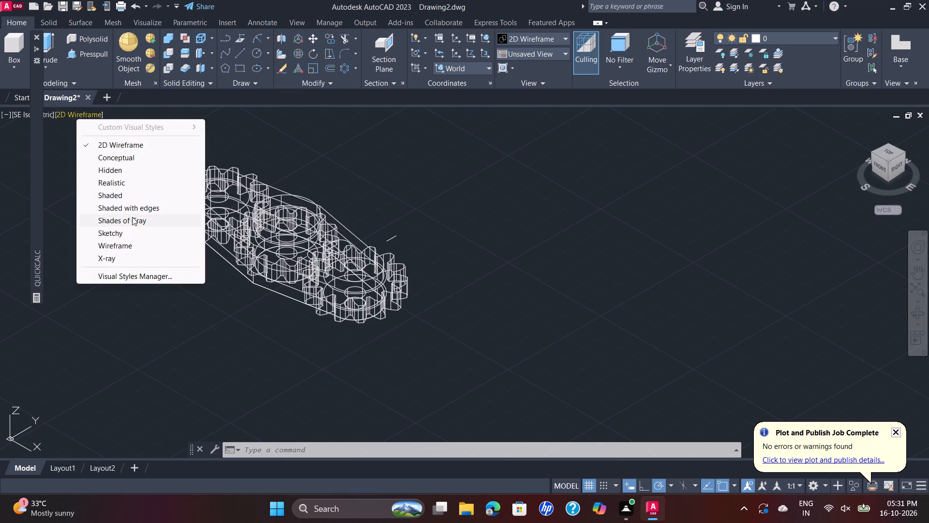
{"action": "left_click", "coordinate": [132, 217]}
Start a Presspull on the area inside the waisted outline on the upper link plate's top face.
{"action": "scroll", "coordinate": [297, 235], "scroll_direction": "up", "scroll_amount": 2}
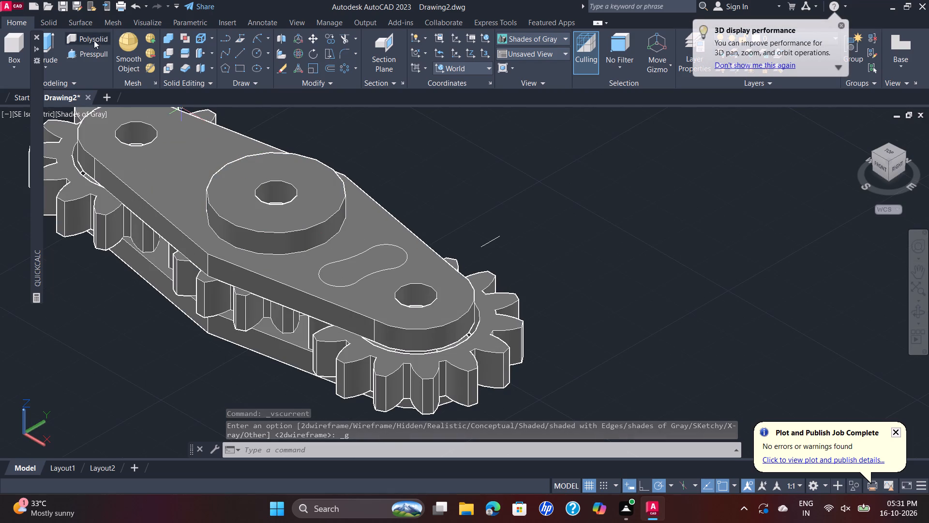
{"action": "left_click", "coordinate": [100, 51]}
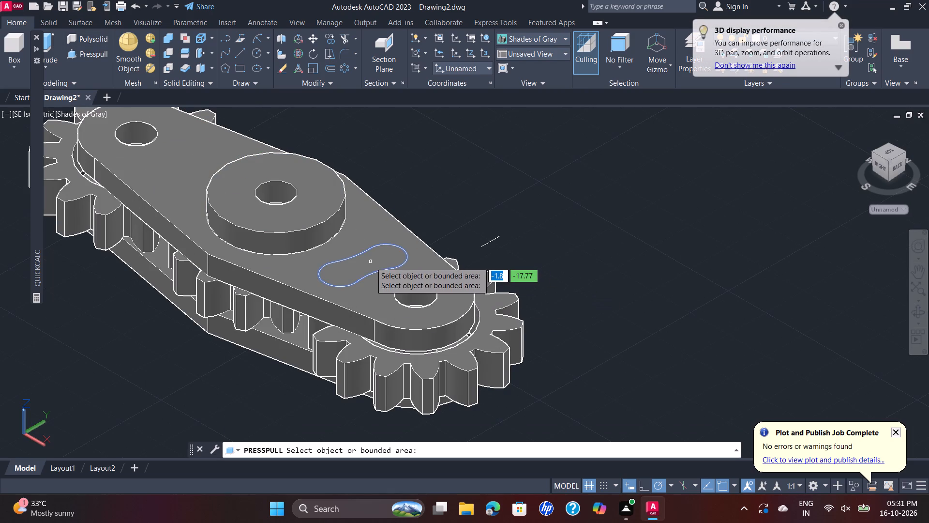
{"action": "left_click", "coordinate": [371, 262]}
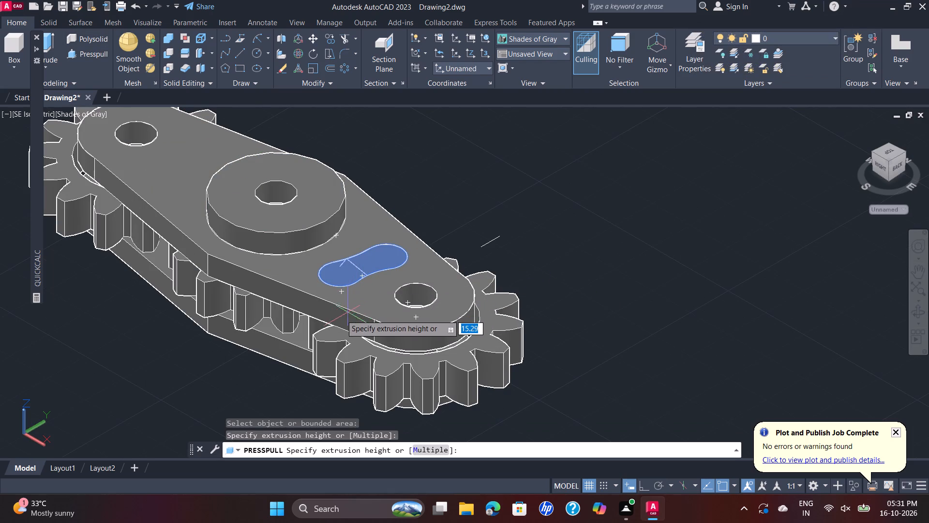
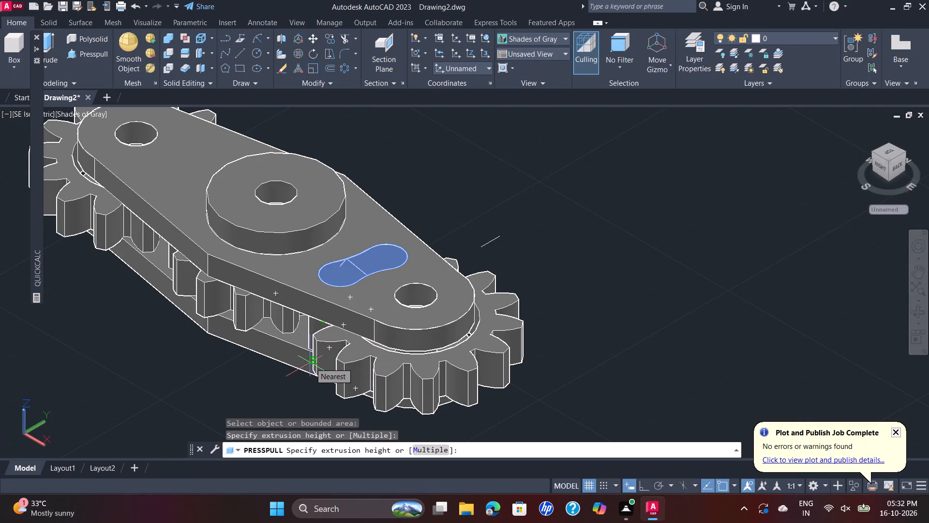
Press-pull the waisted area on the upper link plate's top face to a height of 5.
{"action": "key", "text": "5"}
{"action": "key", "text": "Return"}
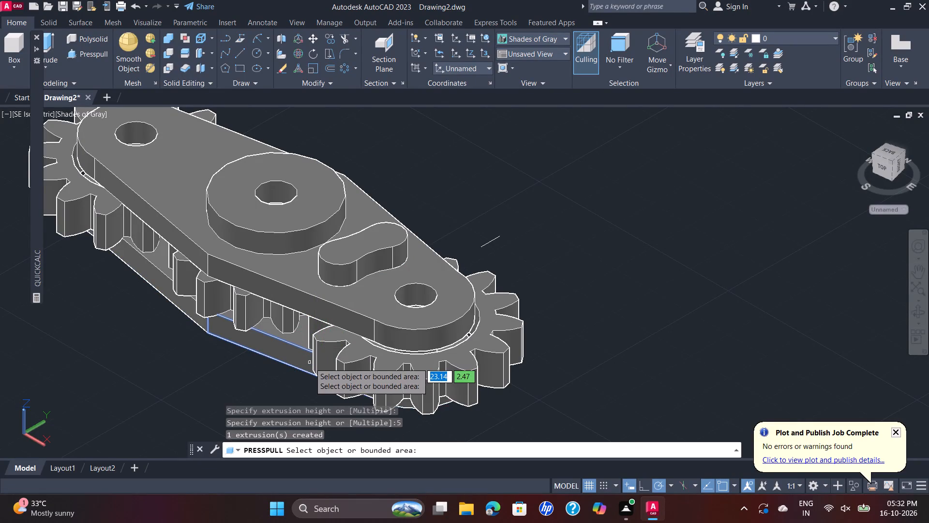
{"action": "key", "text": "Escape"}
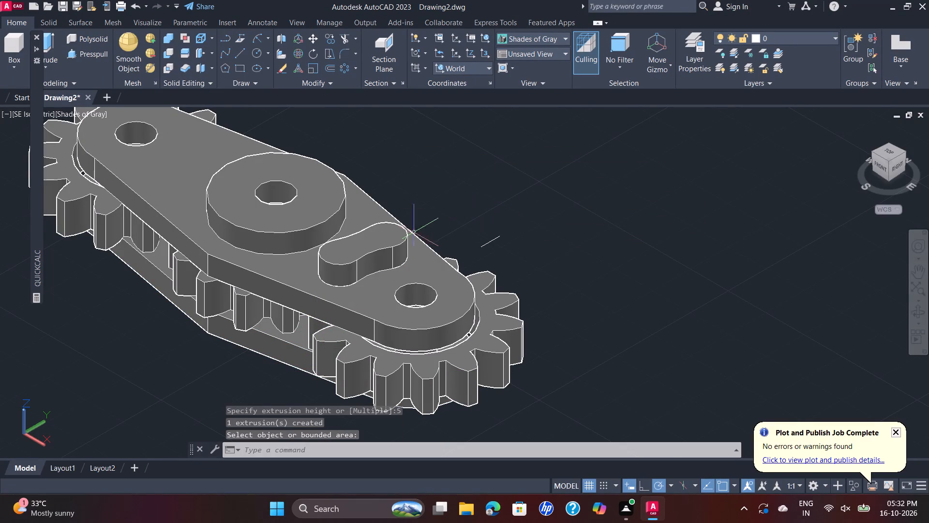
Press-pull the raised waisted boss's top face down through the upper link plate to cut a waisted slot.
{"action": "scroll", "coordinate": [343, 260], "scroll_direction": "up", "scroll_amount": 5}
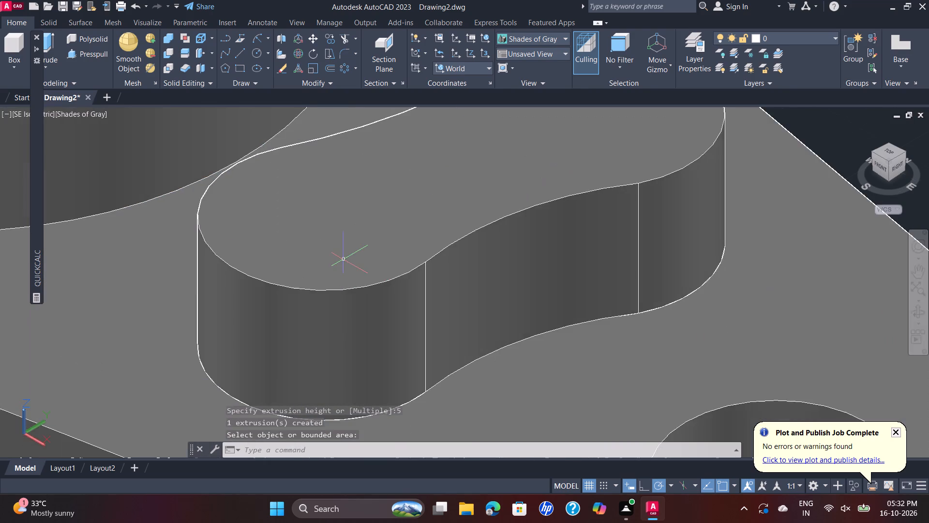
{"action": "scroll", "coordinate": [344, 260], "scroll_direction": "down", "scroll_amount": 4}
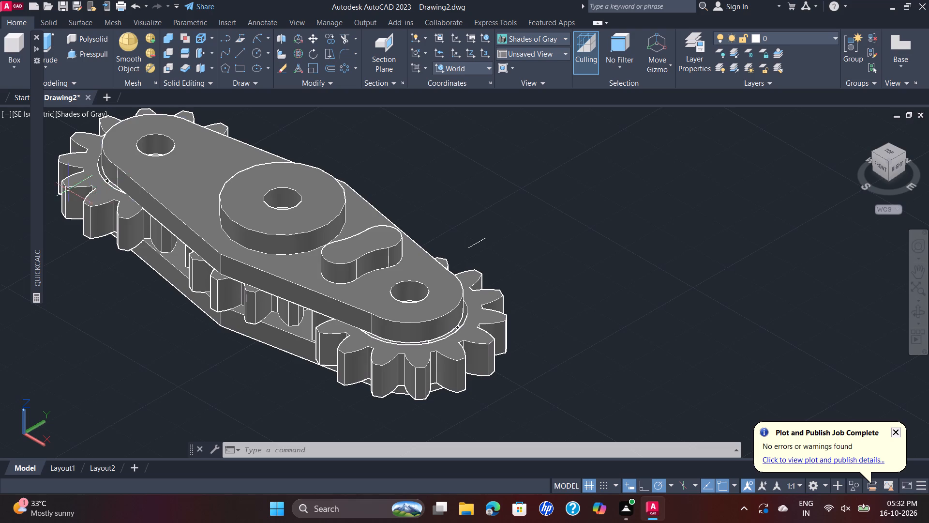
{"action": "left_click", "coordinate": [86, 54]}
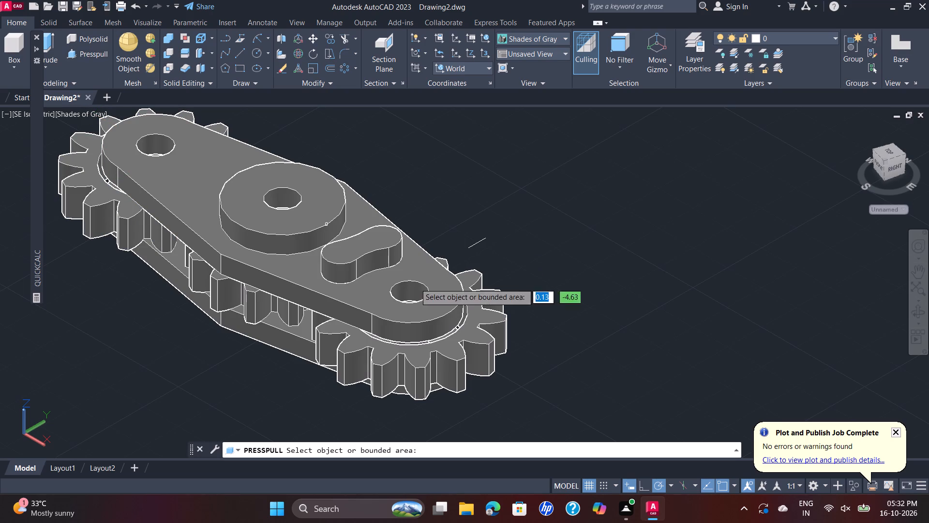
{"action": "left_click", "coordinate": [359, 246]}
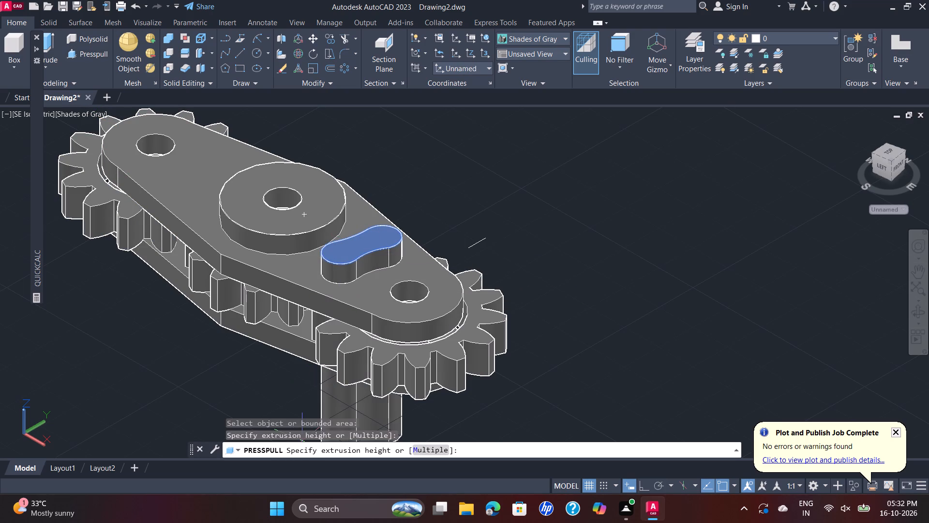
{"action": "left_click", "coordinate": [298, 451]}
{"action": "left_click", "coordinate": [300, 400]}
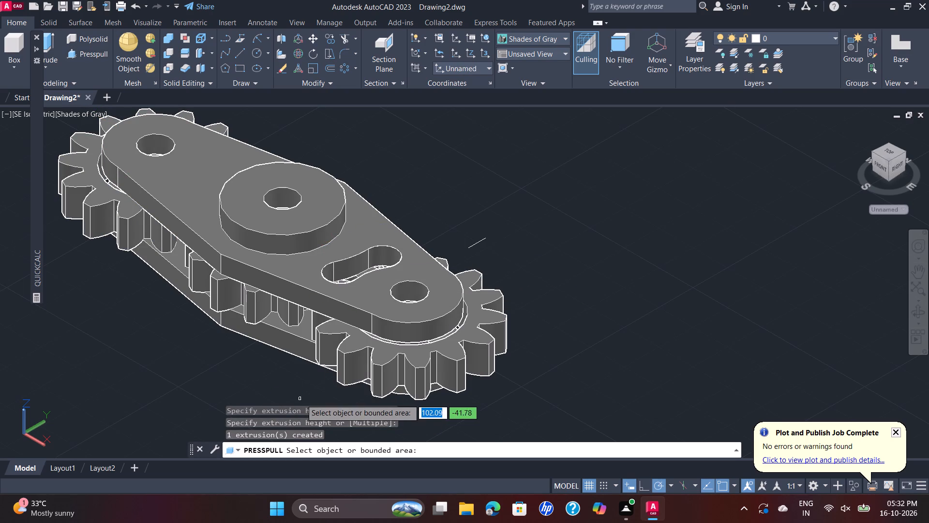
Examine the waisted slot in the upper link plate and the gears beneath it from several angles.
{"action": "scroll", "coordinate": [364, 292], "scroll_direction": "up", "scroll_amount": 6}
{"action": "scroll", "coordinate": [338, 234], "scroll_direction": "down", "scroll_amount": 2}
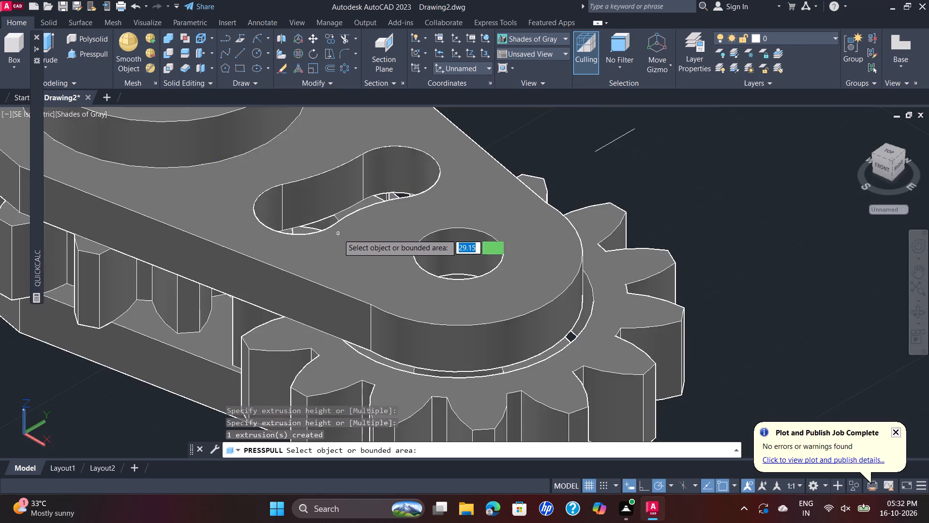
{"action": "scroll", "coordinate": [358, 238], "scroll_direction": "down", "scroll_amount": 1}
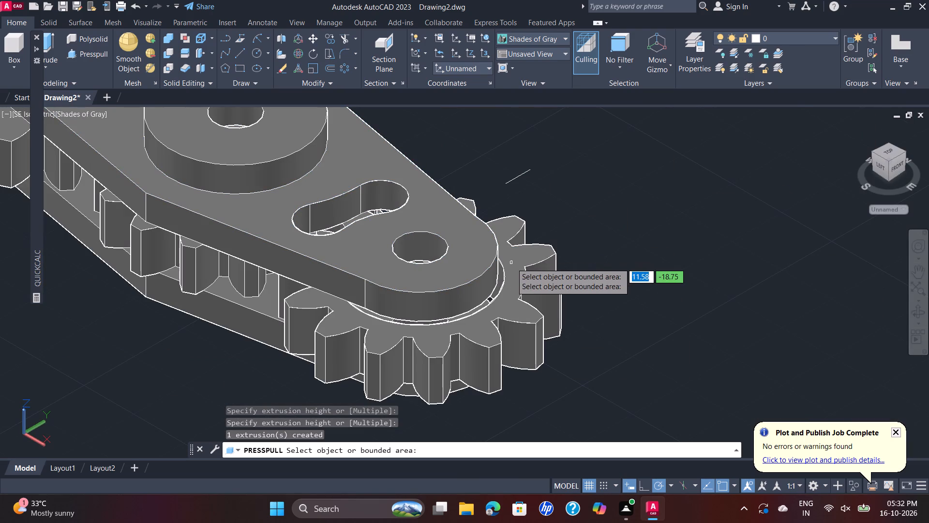
{"action": "middle_click_drag", "start_coordinate": [512, 263], "coordinate": [534, 247], "text": "shift"}
{"action": "middle_click_drag", "start_coordinate": [595, 263], "coordinate": [615, 198], "text": "shift"}
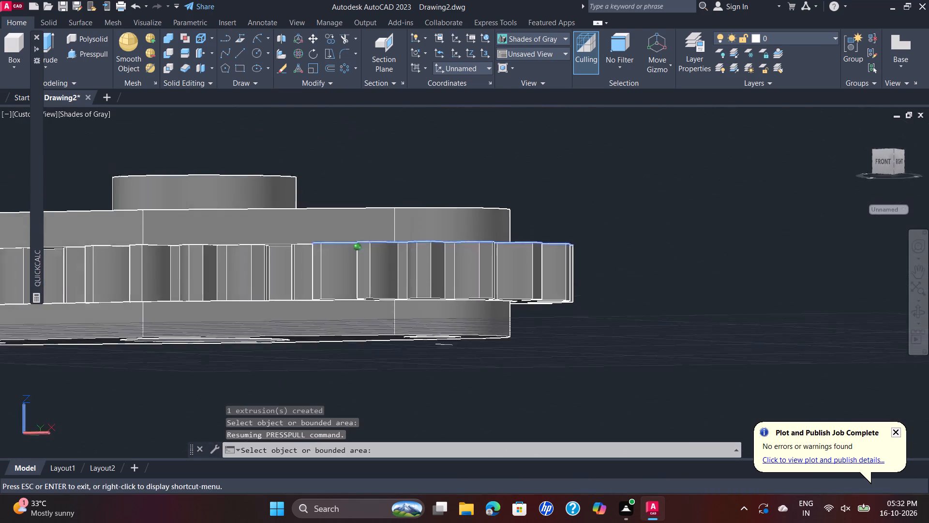
{"action": "middle_click_drag", "start_coordinate": [615, 198], "coordinate": [666, 175], "text": "shift"}
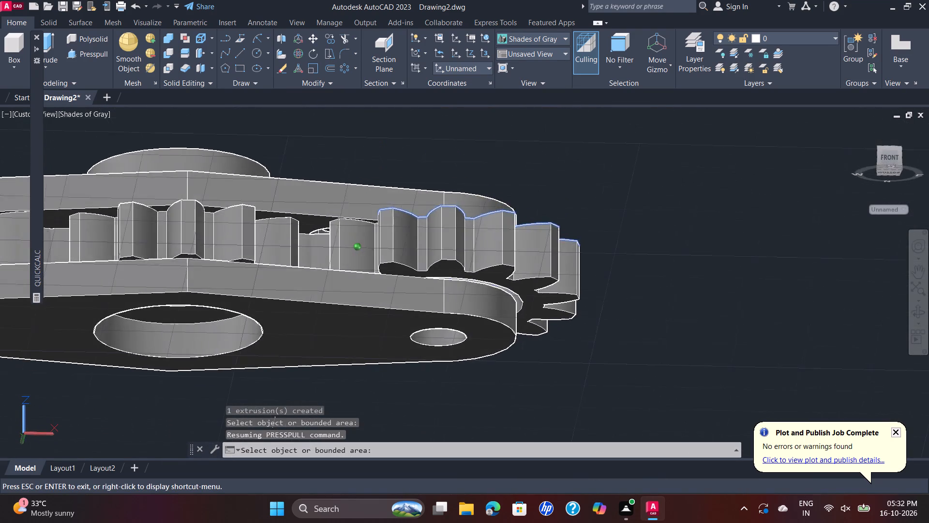
{"action": "middle_click_drag", "start_coordinate": [666, 175], "coordinate": [682, 308], "text": "shift"}
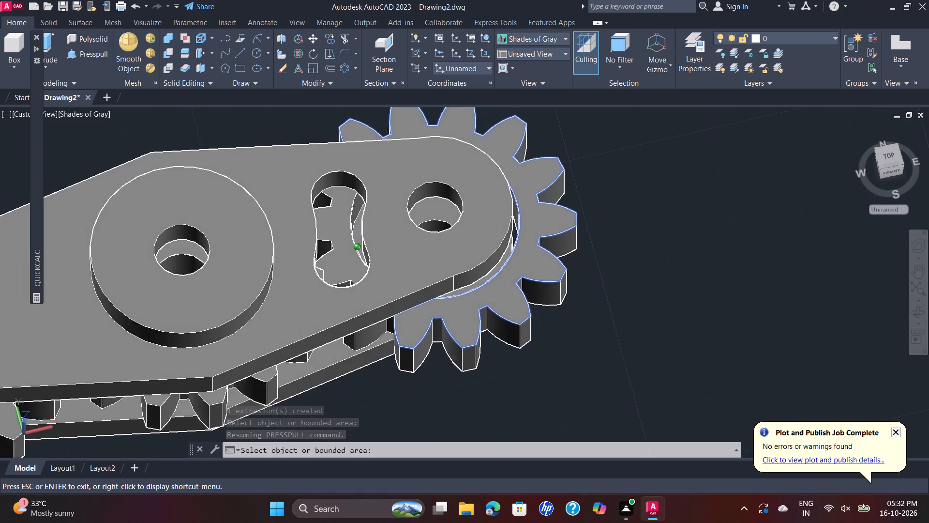
{"action": "middle_click_drag", "start_coordinate": [682, 308], "coordinate": [513, 310], "text": "shift"}
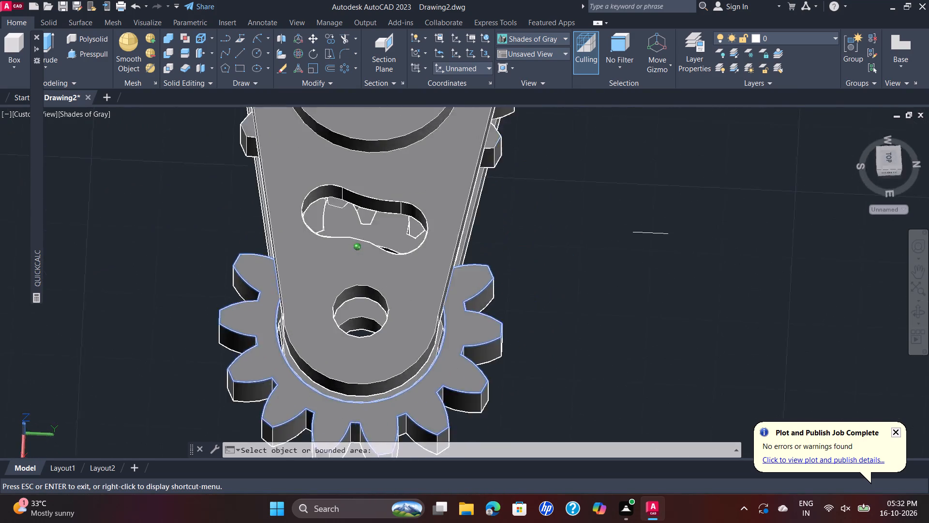
{"action": "middle_click_drag", "start_coordinate": [513, 310], "coordinate": [375, 308], "text": "shift"}
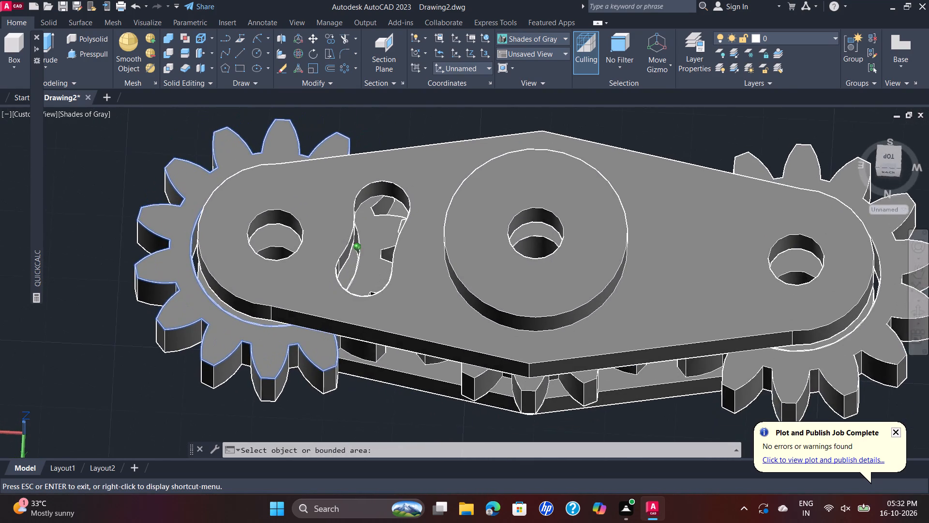
{"action": "middle_click_drag", "start_coordinate": [375, 308], "coordinate": [384, 310], "text": "shift"}
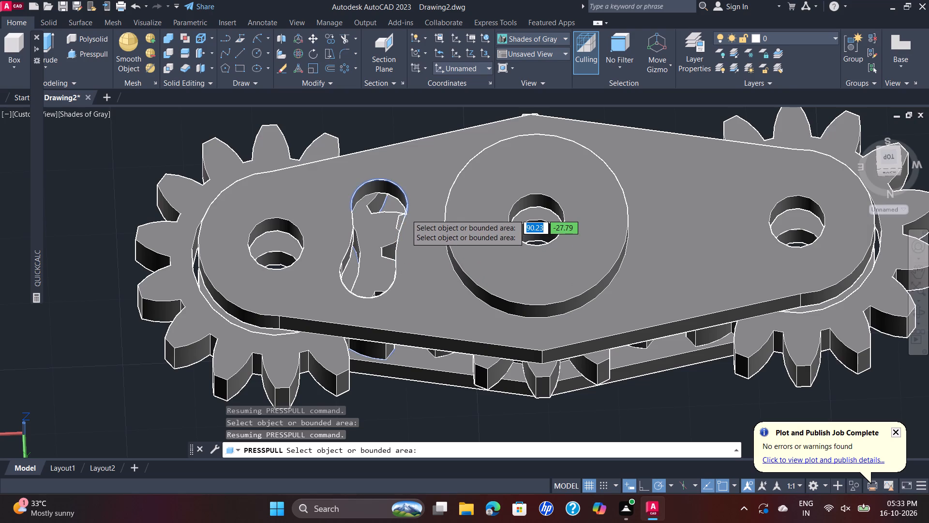
{"action": "key", "text": "Escape"}
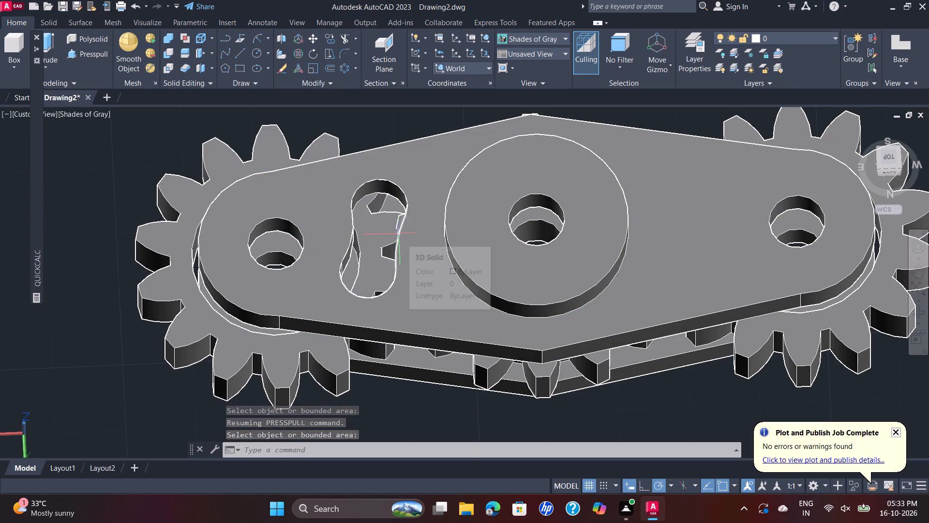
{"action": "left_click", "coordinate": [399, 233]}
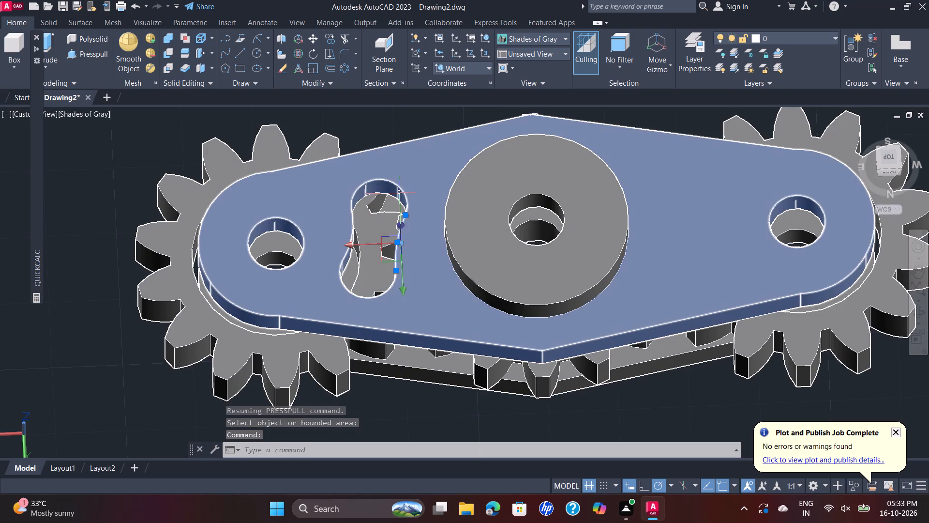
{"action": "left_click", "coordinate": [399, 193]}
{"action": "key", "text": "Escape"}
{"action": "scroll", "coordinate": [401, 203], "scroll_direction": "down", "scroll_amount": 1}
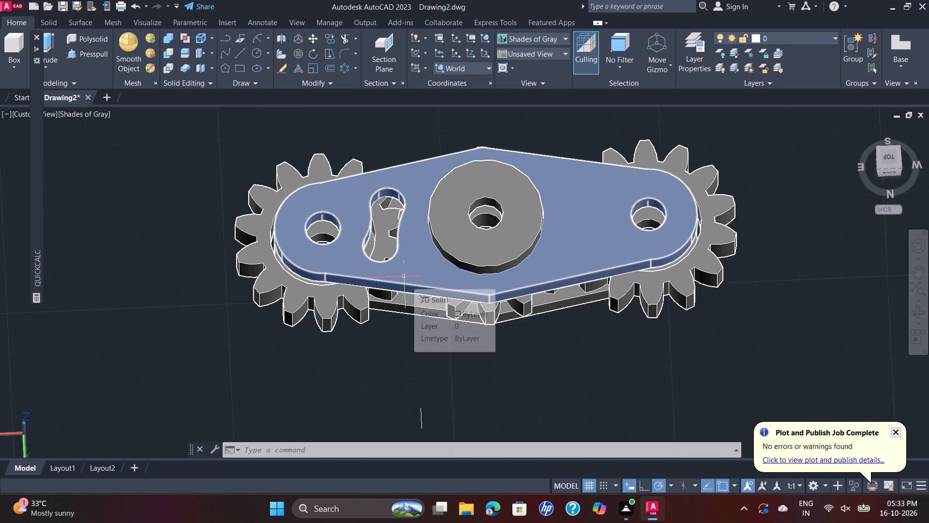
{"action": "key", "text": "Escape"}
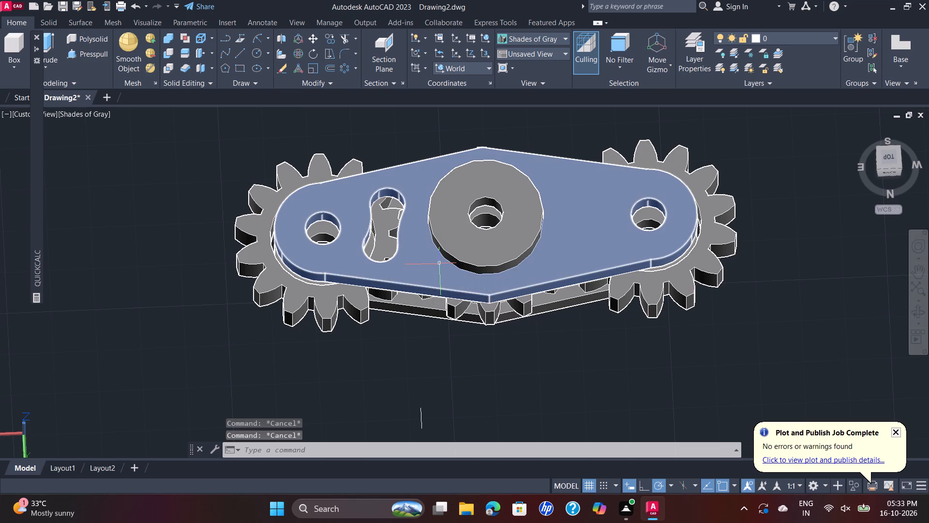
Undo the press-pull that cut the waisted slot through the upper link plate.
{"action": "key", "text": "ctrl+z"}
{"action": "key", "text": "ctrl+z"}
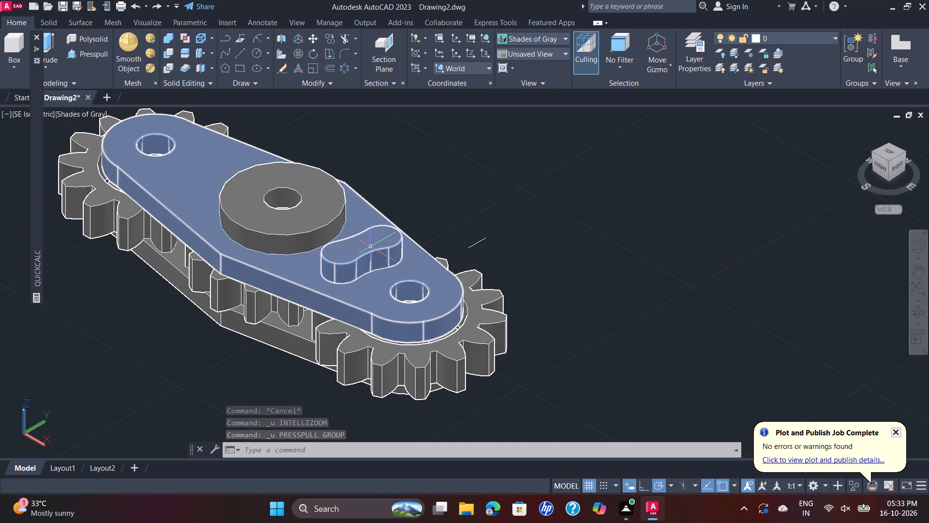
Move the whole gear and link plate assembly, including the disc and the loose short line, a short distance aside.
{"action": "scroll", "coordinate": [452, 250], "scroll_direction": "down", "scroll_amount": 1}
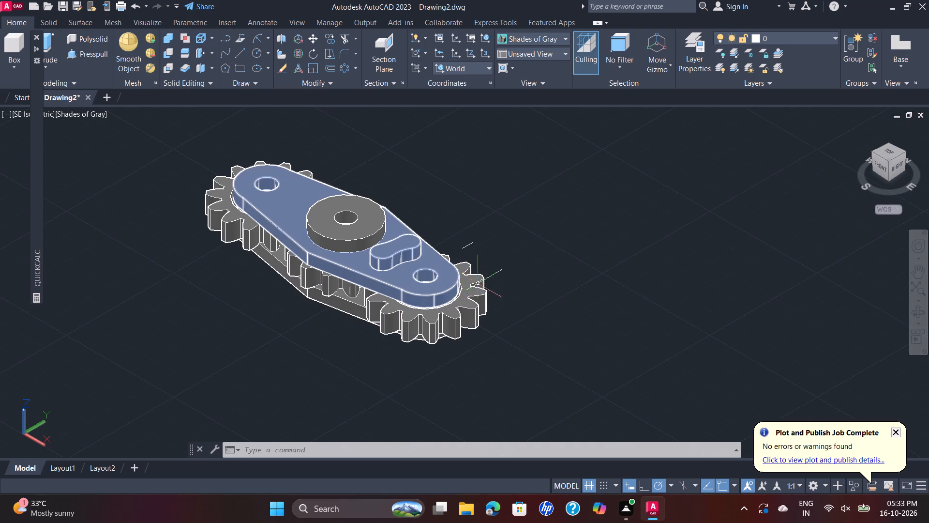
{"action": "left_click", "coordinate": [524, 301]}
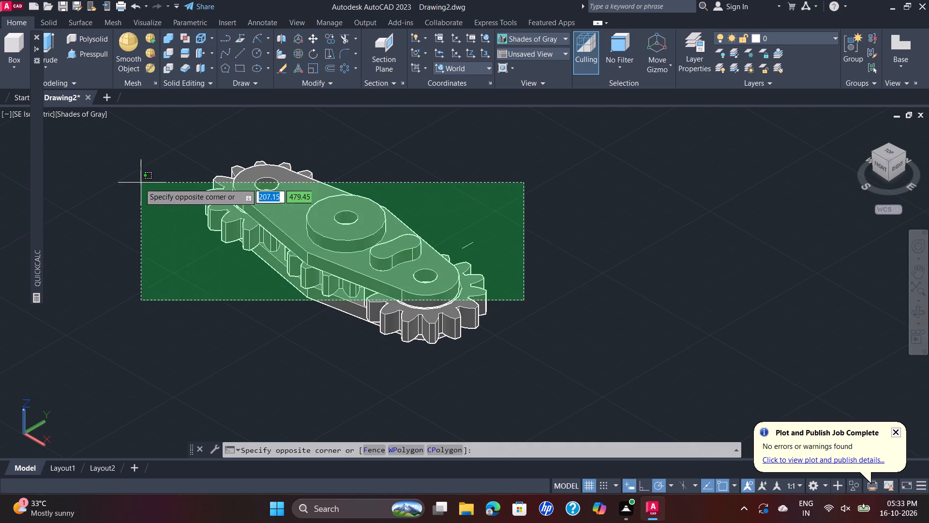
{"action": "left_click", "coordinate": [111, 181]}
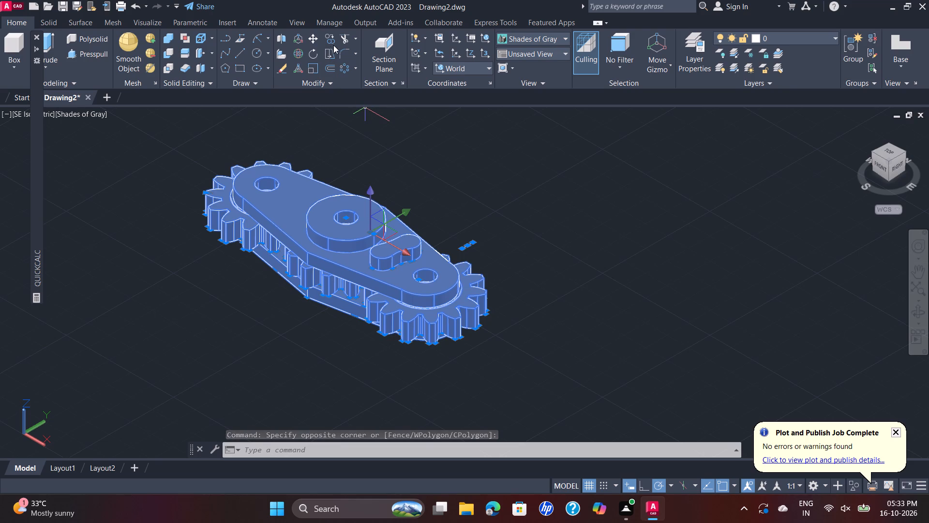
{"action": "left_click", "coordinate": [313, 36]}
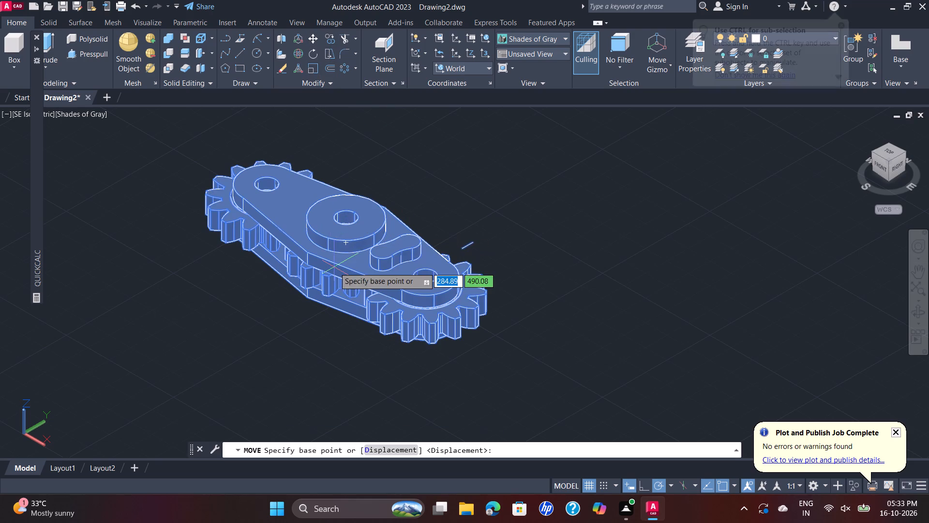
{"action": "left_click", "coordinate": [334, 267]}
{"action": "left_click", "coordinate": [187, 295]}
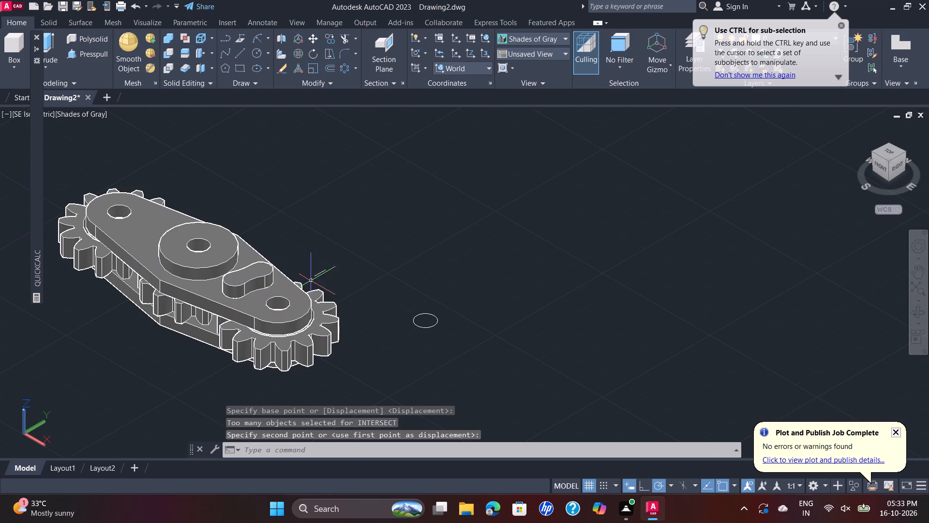
Examine the raised waisted boss on the upper link plate up close.
{"action": "middle_click_drag", "start_coordinate": [317, 277], "coordinate": [555, 219]}
{"action": "scroll", "coordinate": [549, 216], "scroll_direction": "up", "scroll_amount": 1}
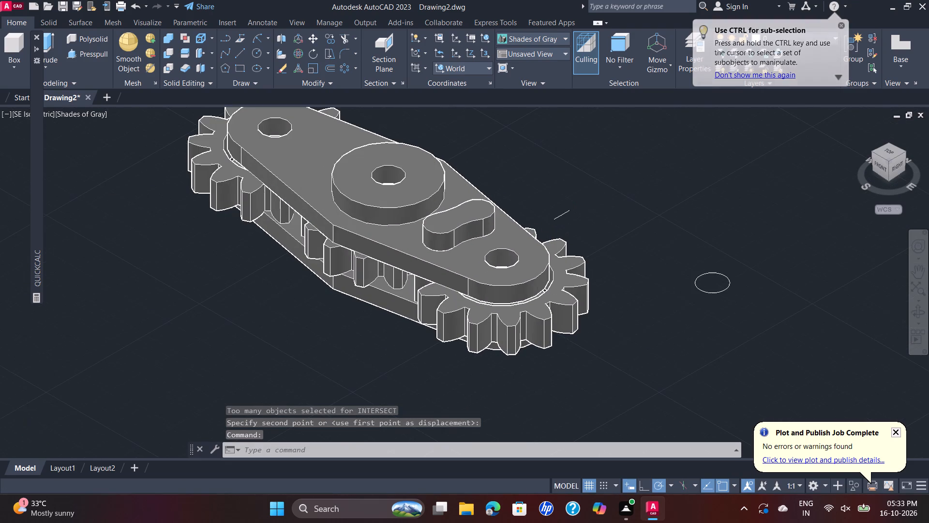
{"action": "scroll", "coordinate": [462, 222], "scroll_direction": "up", "scroll_amount": 2}
{"action": "scroll", "coordinate": [462, 222], "scroll_direction": "down", "scroll_amount": 1}
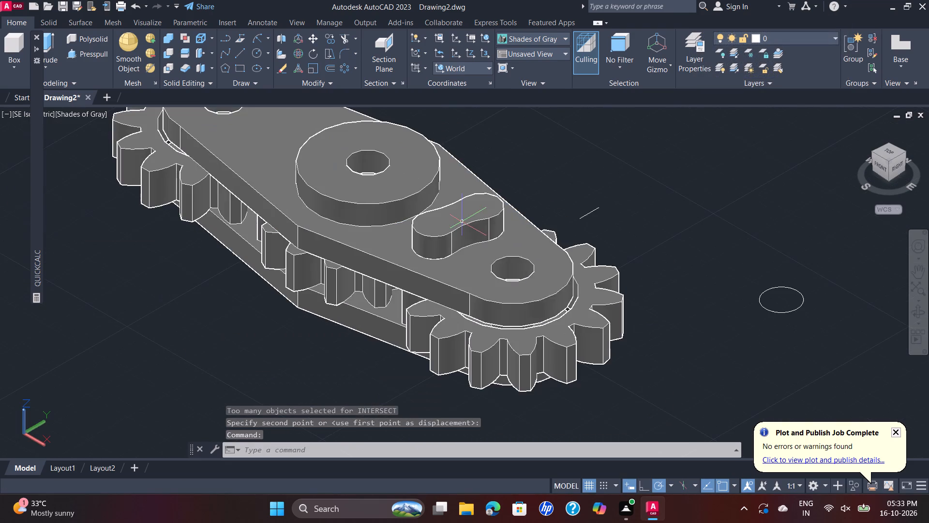
{"action": "scroll", "coordinate": [461, 222], "scroll_direction": "down", "scroll_amount": 1}
{"action": "scroll", "coordinate": [461, 227], "scroll_direction": "up", "scroll_amount": 1}
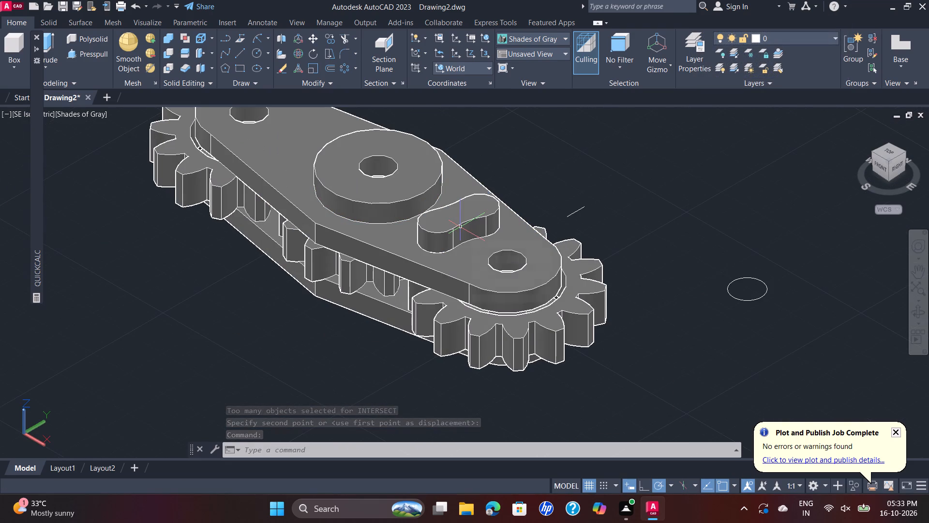
{"action": "scroll", "coordinate": [461, 227], "scroll_direction": "up", "scroll_amount": 2}
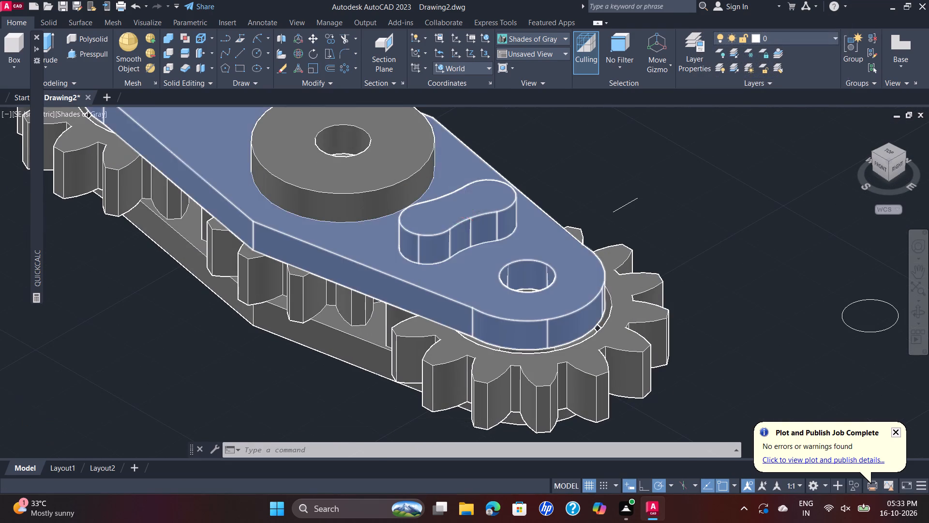
{"action": "scroll", "coordinate": [465, 216], "scroll_direction": "up", "scroll_amount": 2}
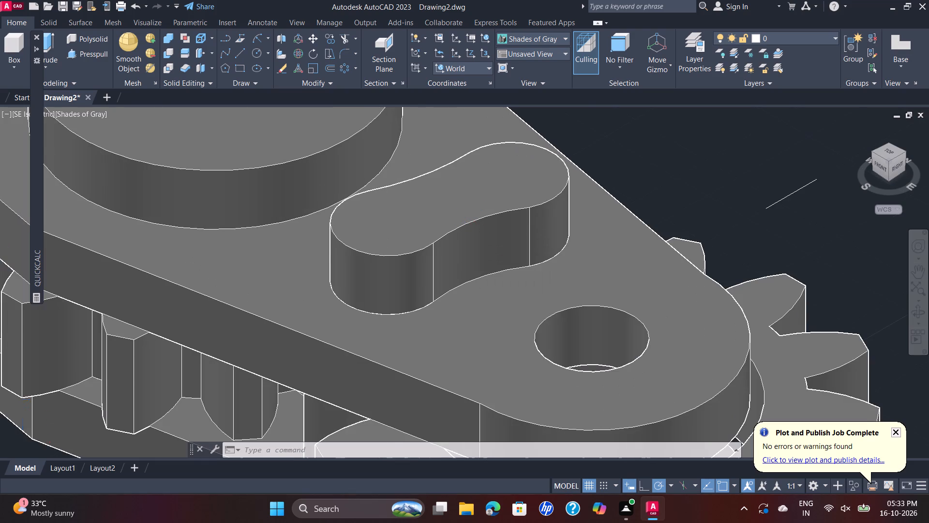
{"action": "scroll", "coordinate": [465, 216], "scroll_direction": "up", "scroll_amount": 2}
{"action": "scroll", "coordinate": [465, 216], "scroll_direction": "down", "scroll_amount": 4}
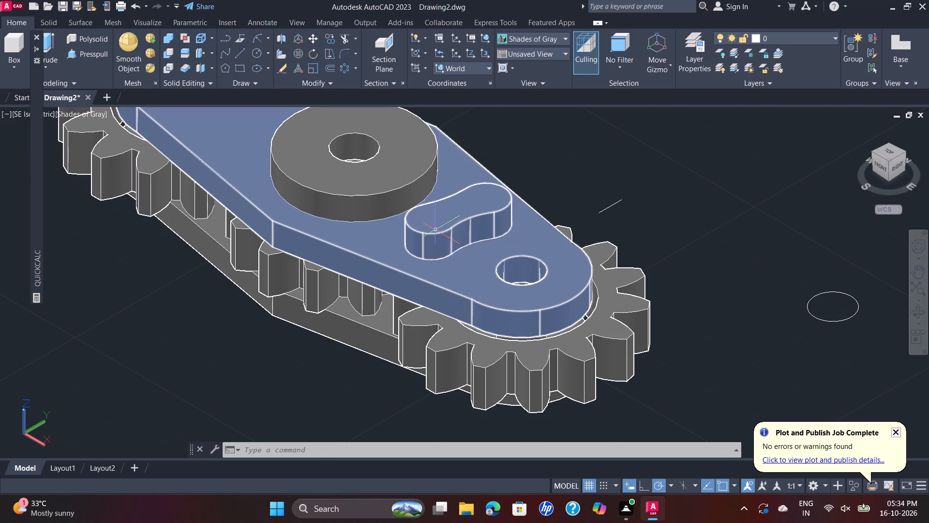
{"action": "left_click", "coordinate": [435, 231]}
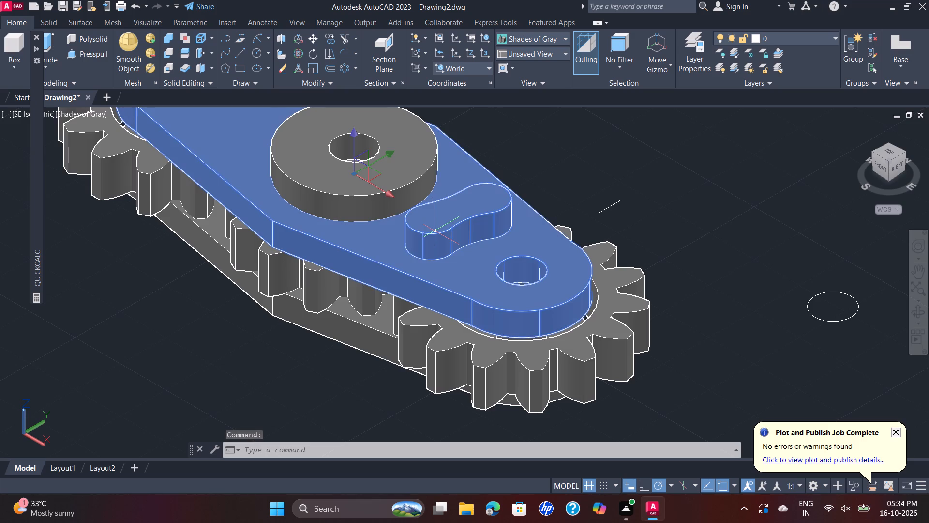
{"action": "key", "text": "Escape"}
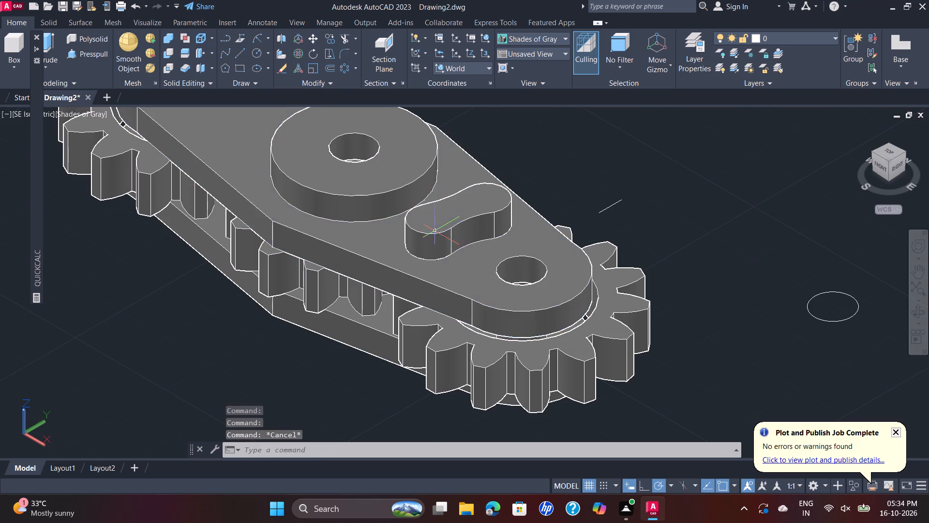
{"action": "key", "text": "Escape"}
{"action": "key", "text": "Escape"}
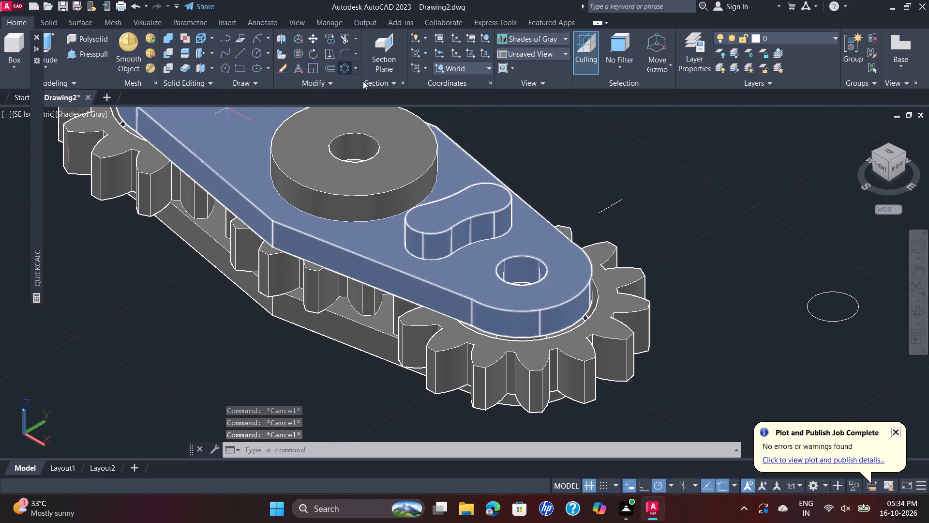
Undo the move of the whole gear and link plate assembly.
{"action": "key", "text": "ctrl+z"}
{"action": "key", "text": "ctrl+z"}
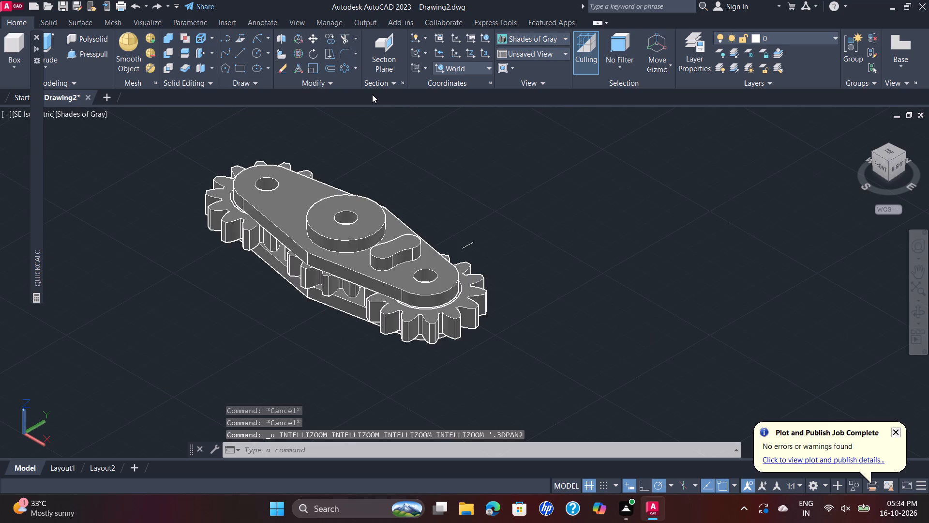
Undo the press-pull that raised the waisted boss on the upper link plate, going back to the flat outline.
{"action": "key", "text": "ctrl+z"}
{"action": "key", "text": "ctrl+z"}
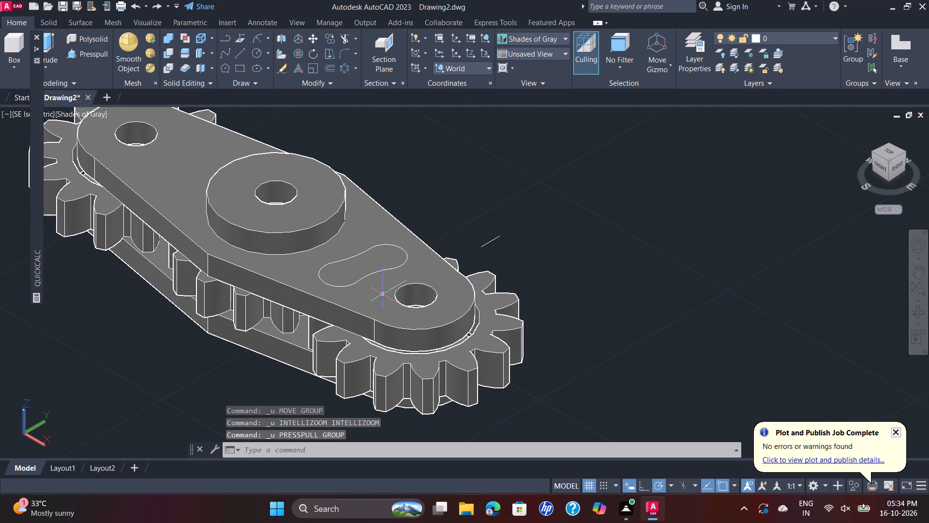
Inspect the arc segments of the waisted outline on the upper link plate up close, leaving nothing selected.
{"action": "left_click", "coordinate": [367, 276]}
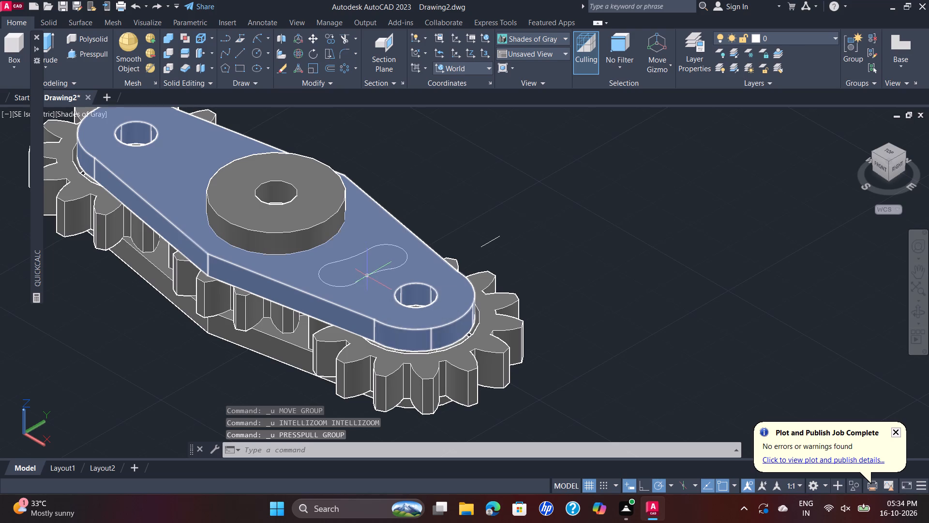
{"action": "left_click", "coordinate": [344, 287]}
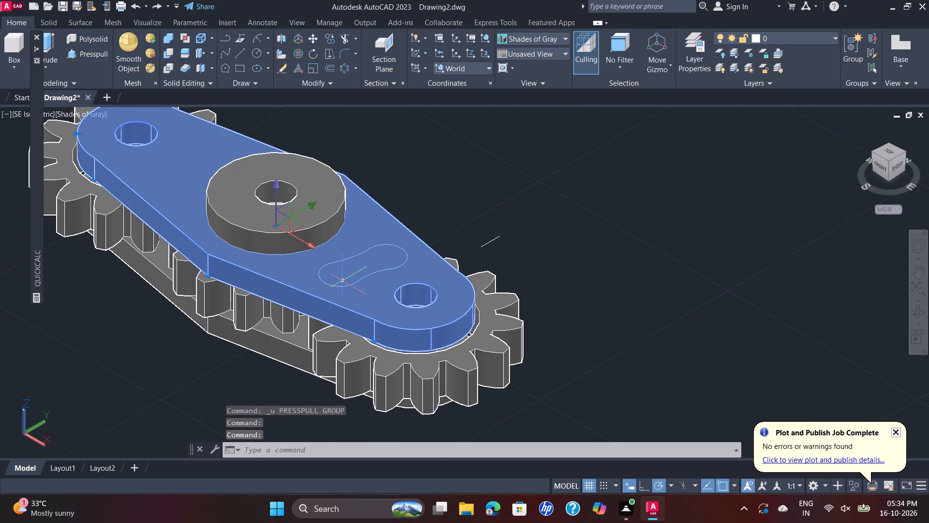
{"action": "key", "text": "Escape"}
{"action": "scroll", "coordinate": [366, 263], "scroll_direction": "up", "scroll_amount": 3}
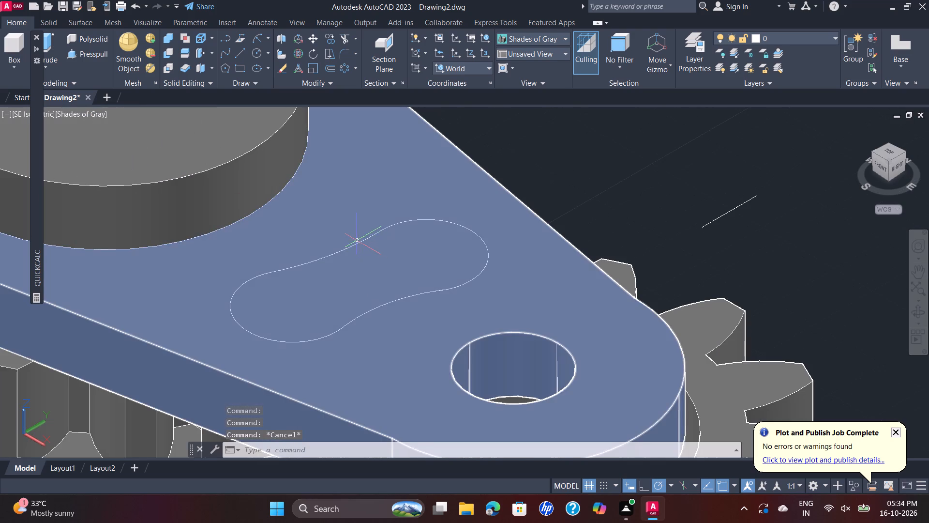
{"action": "left_click", "coordinate": [357, 243]}
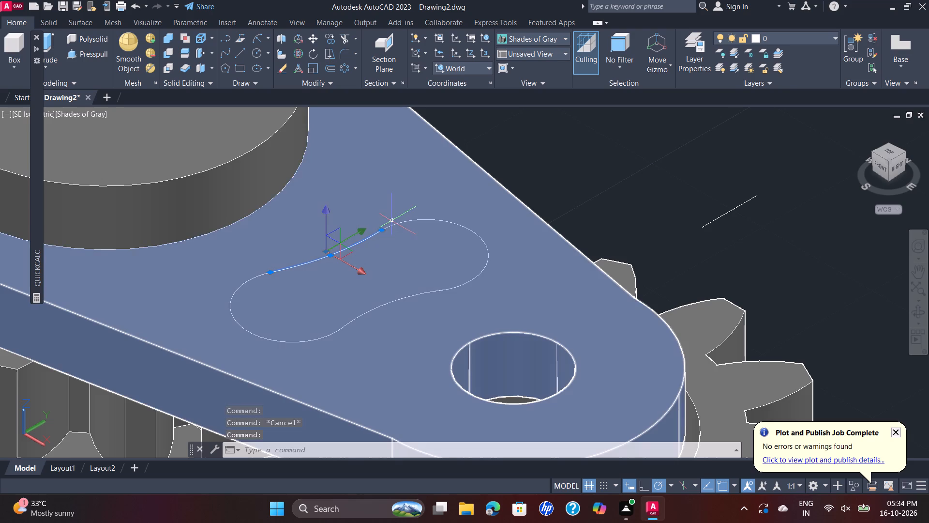
{"action": "left_click", "coordinate": [394, 223]}
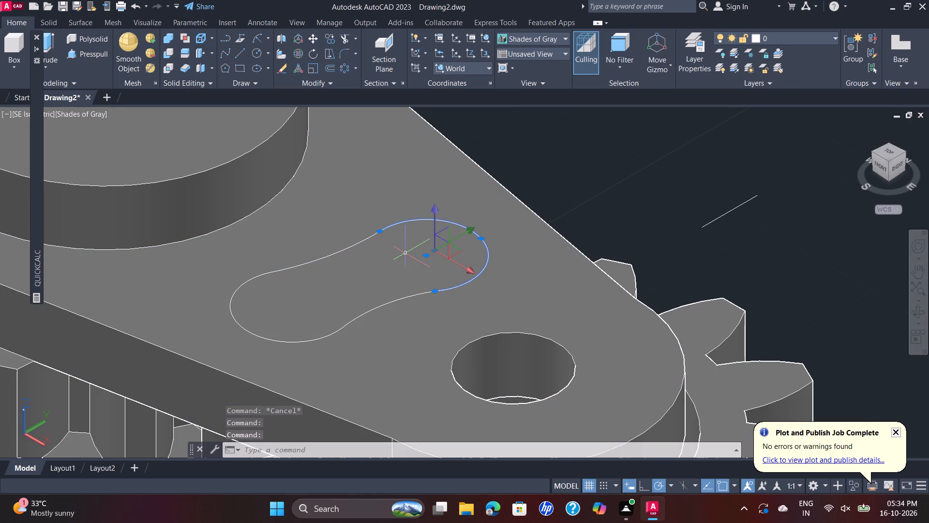
{"action": "scroll", "coordinate": [401, 250], "scroll_direction": "down", "scroll_amount": 1}
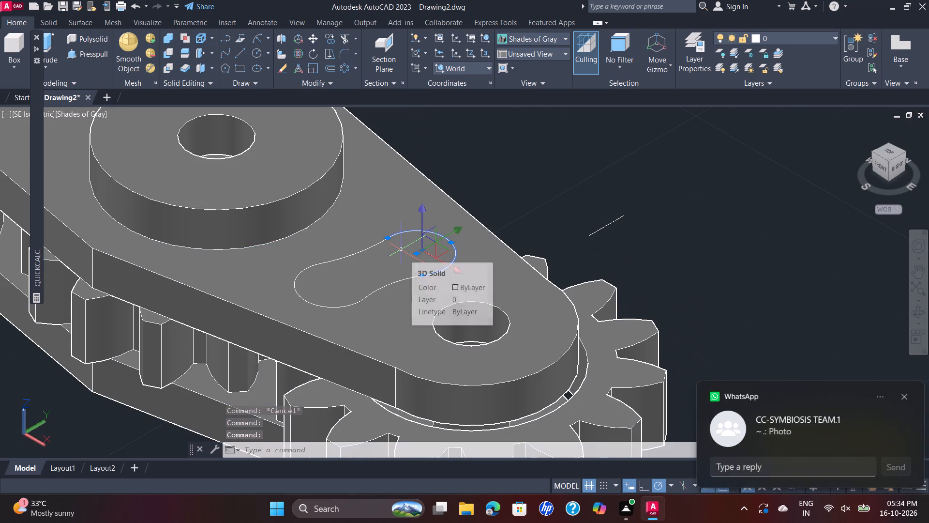
{"action": "key", "text": "Escape"}
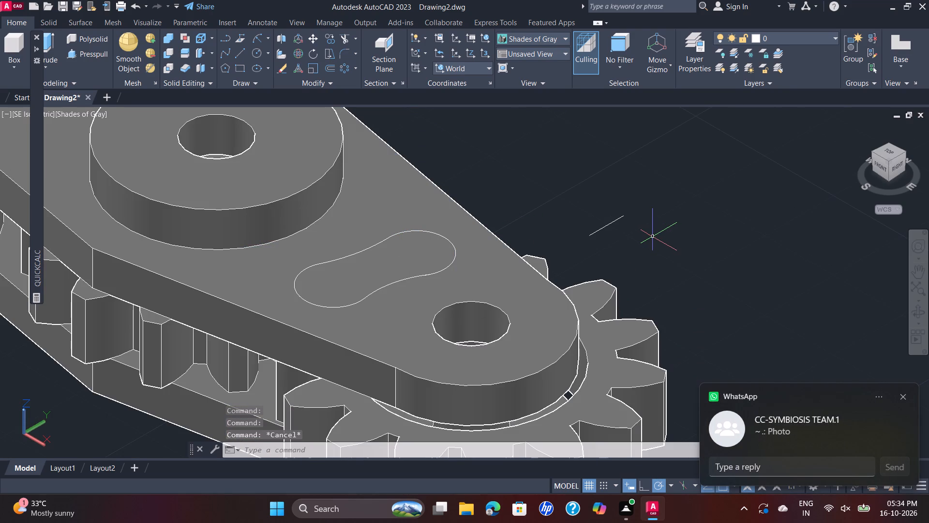
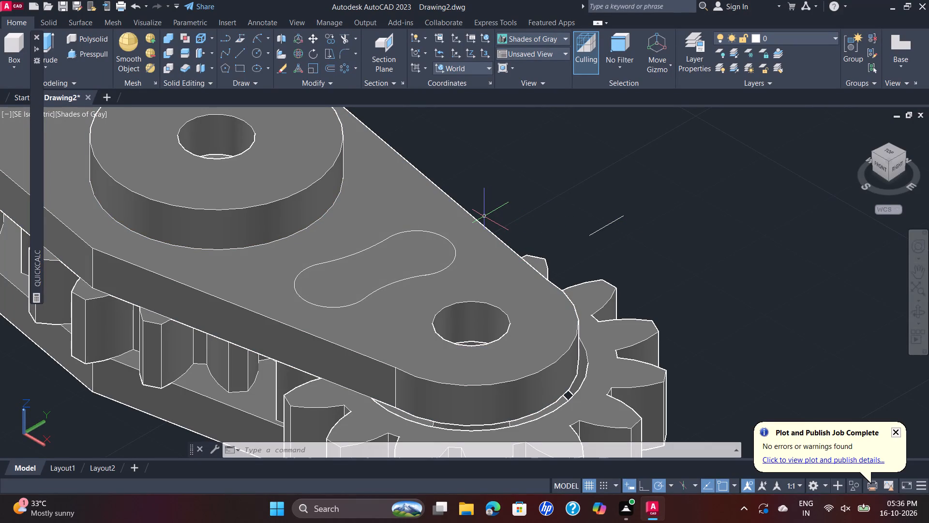
Examine the slot outline on top of the plate and its position between the central boss and the end hole.
{"action": "scroll", "coordinate": [390, 308], "scroll_direction": "up", "scroll_amount": 1}
{"action": "scroll", "coordinate": [390, 301], "scroll_direction": "down", "scroll_amount": 3}
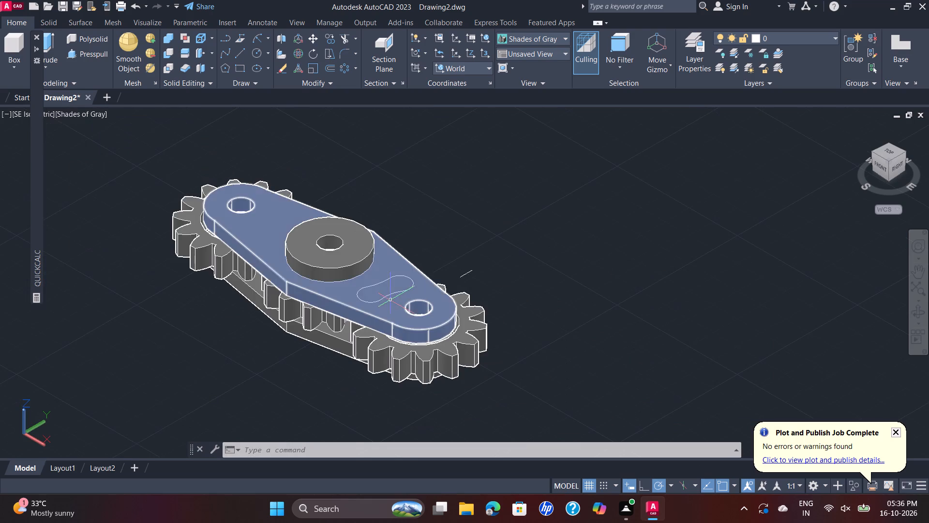
{"action": "scroll", "coordinate": [391, 296], "scroll_direction": "up", "scroll_amount": 2}
{"action": "middle_click_drag", "start_coordinate": [369, 219], "coordinate": [497, 243]}
{"action": "scroll", "coordinate": [377, 221], "scroll_direction": "down", "scroll_amount": 1}
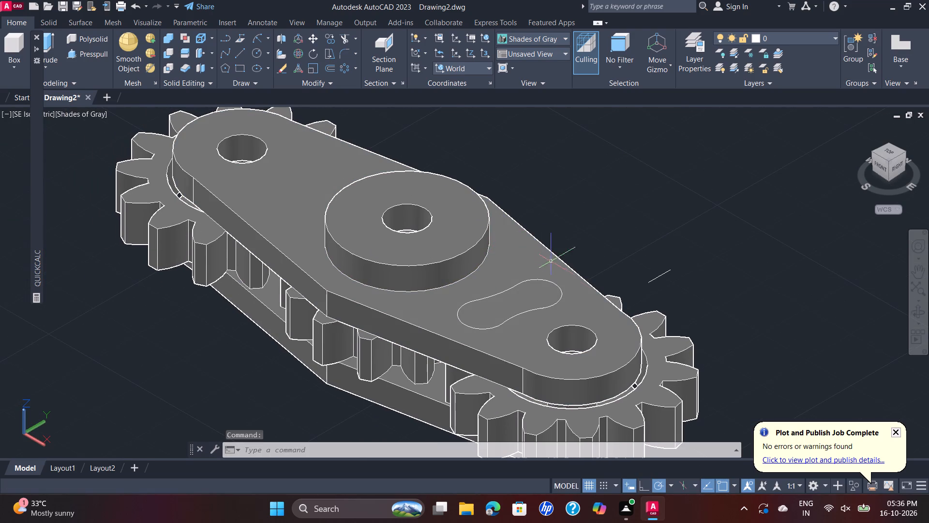
{"action": "scroll", "coordinate": [540, 298], "scroll_direction": "up", "scroll_amount": 2}
{"action": "scroll", "coordinate": [540, 298], "scroll_direction": "down", "scroll_amount": 1}
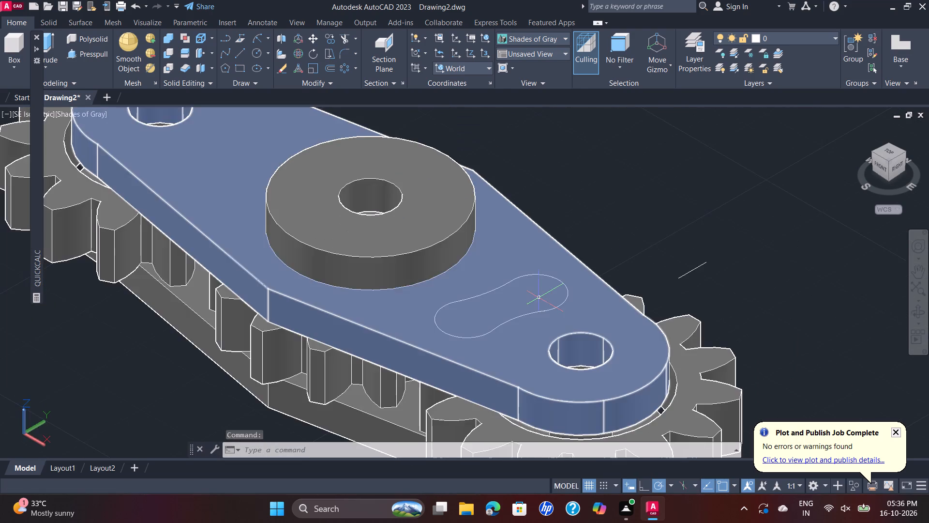
{"action": "scroll", "coordinate": [539, 298], "scroll_direction": "down", "scroll_amount": 1}
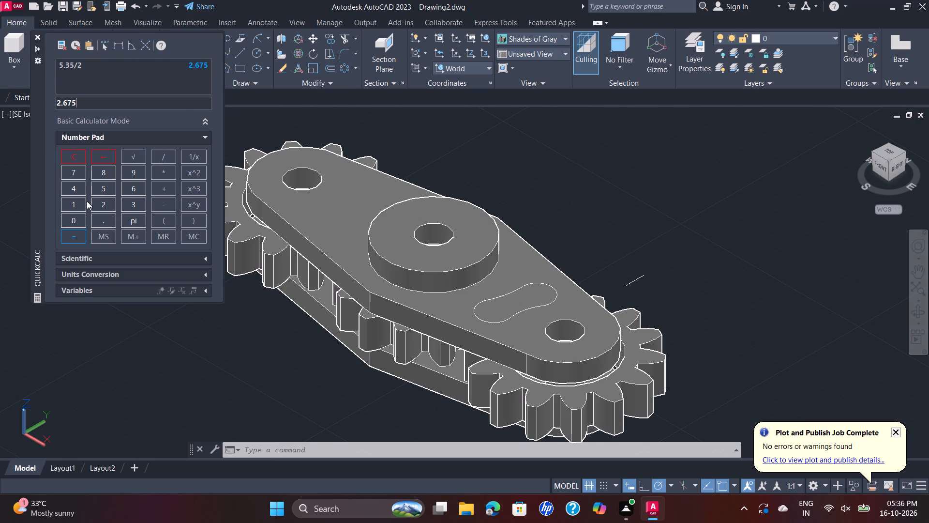
{"action": "left_click", "coordinate": [65, 322]}
{"action": "left_click", "coordinate": [80, 316]}
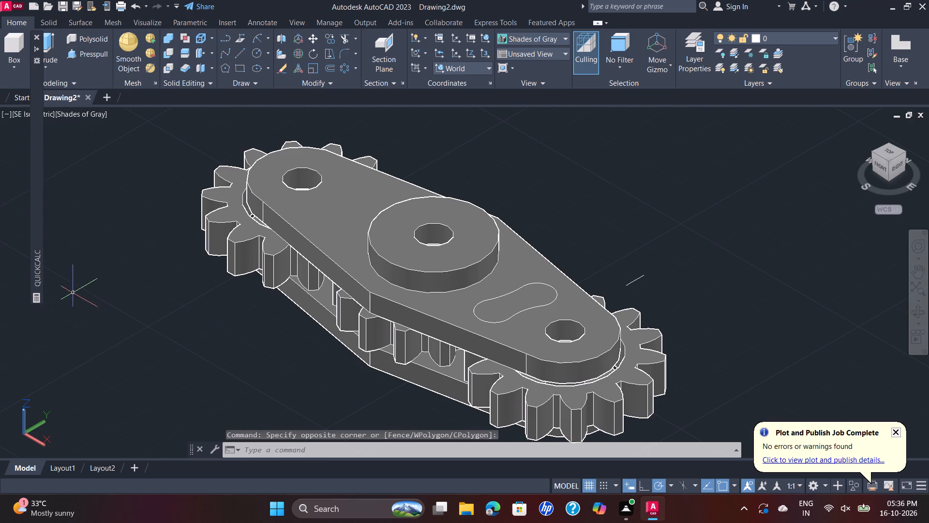
{"action": "scroll", "coordinate": [70, 260], "scroll_direction": "down", "scroll_amount": 2}
{"action": "scroll", "coordinate": [118, 251], "scroll_direction": "up", "scroll_amount": 2}
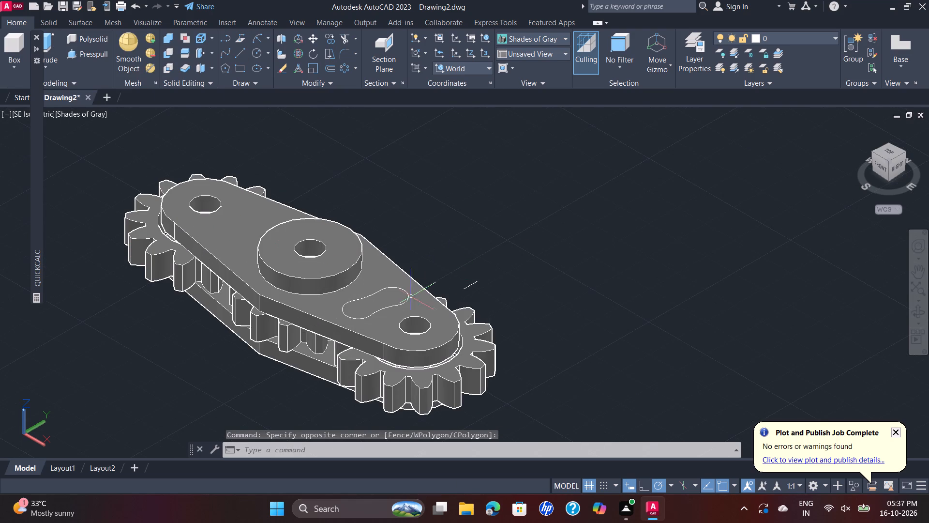
Undo the recent zoom, visual-style and erase operations until both construction lines across the slot outline are restored.
{"action": "key", "text": "ctrl+z"}
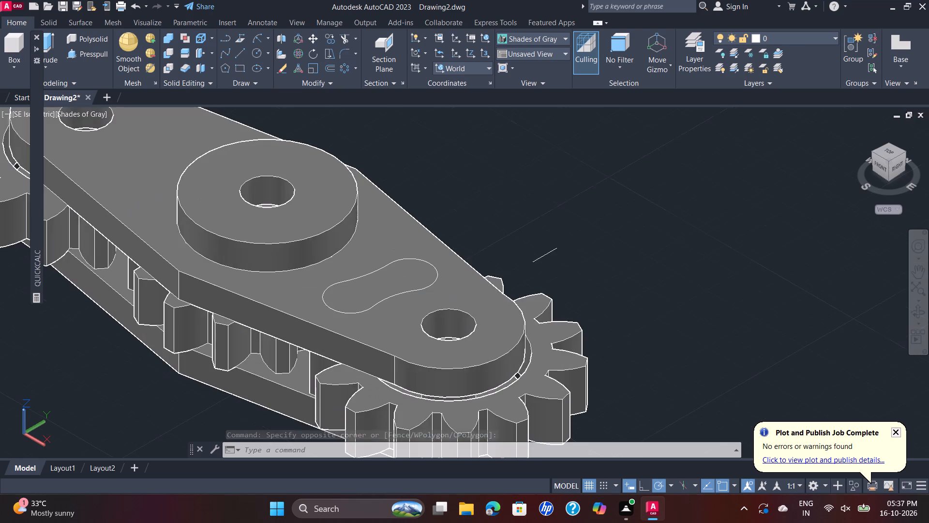
{"action": "key", "text": "ctrl+z"}
{"action": "key", "text": "ctrl+z"}
{"action": "key", "text": "ctrl+z"}
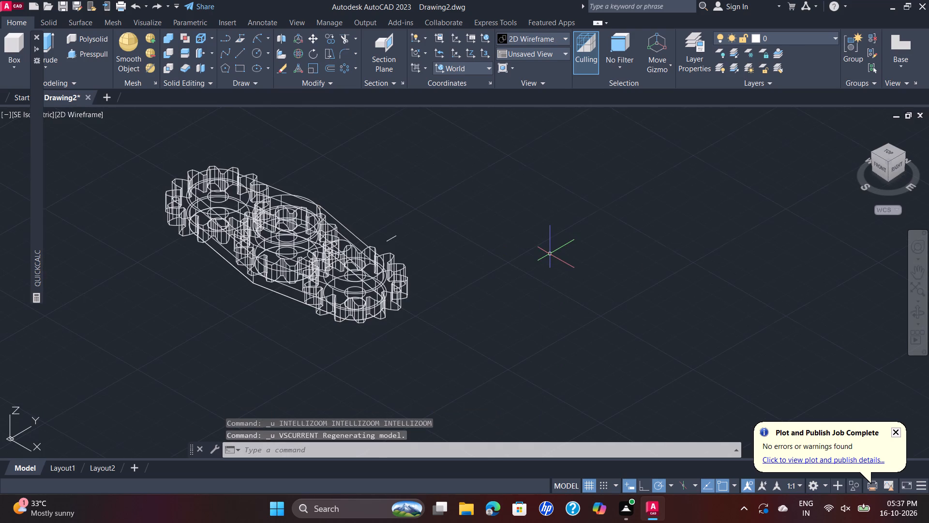
{"action": "key", "text": "ctrl+z"}
{"action": "key", "text": "ctrl+z"}
{"action": "key", "text": "ctrl+z"}
{"action": "key", "text": "ctrl+z"}
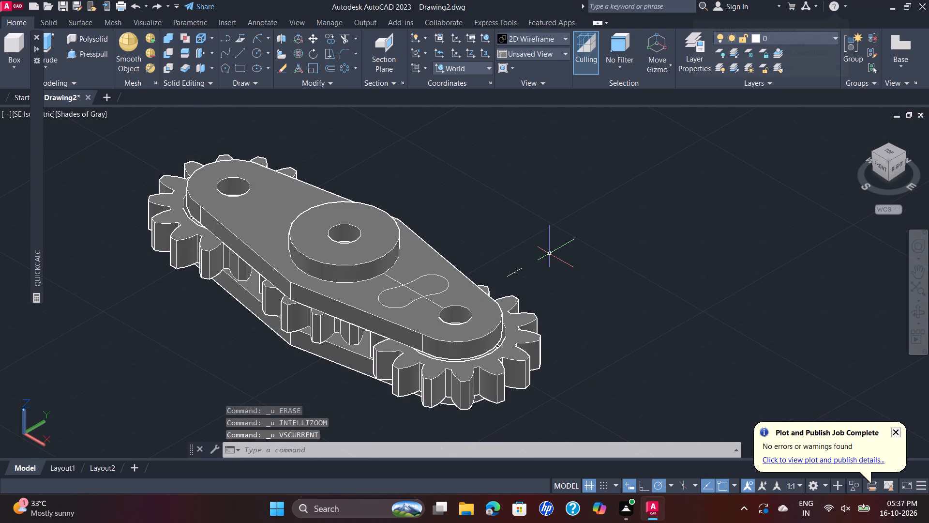
{"action": "key", "text": "ctrl+z"}
{"action": "key", "text": "ctrl+z"}
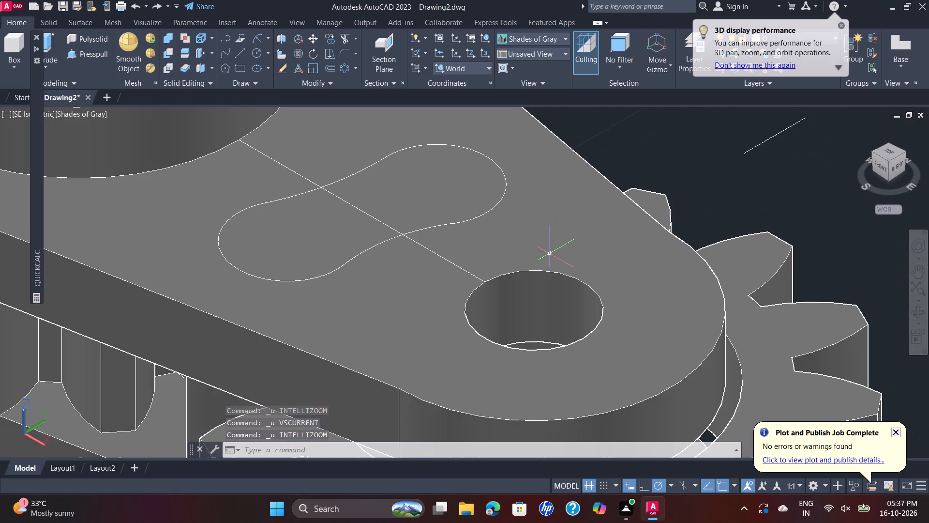
{"action": "key", "text": "ctrl+z"}
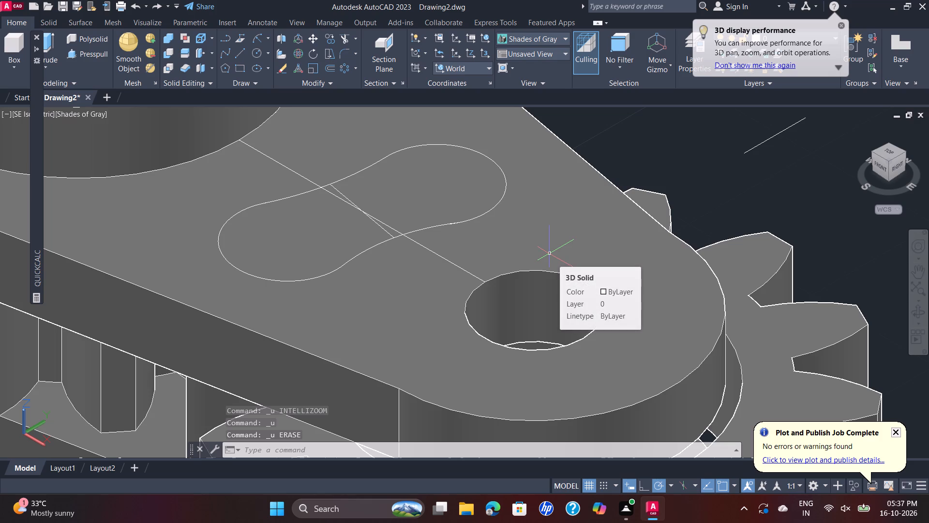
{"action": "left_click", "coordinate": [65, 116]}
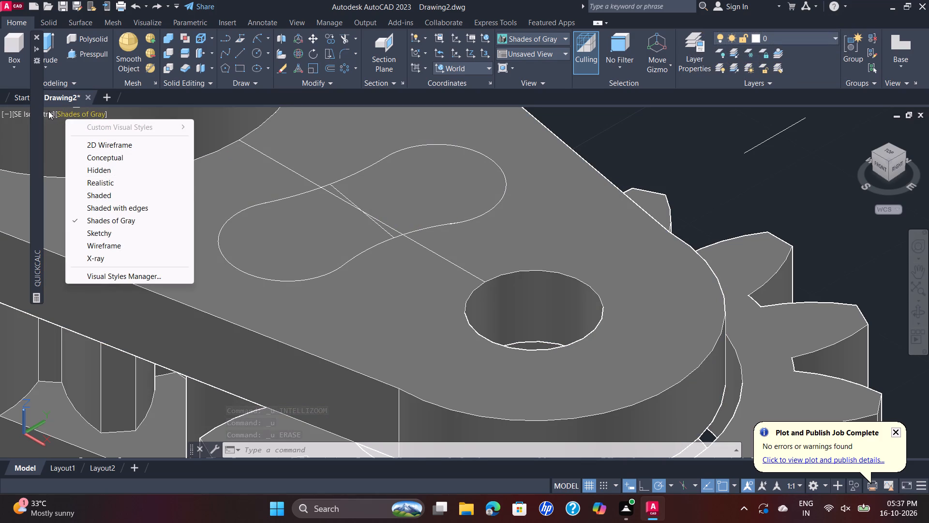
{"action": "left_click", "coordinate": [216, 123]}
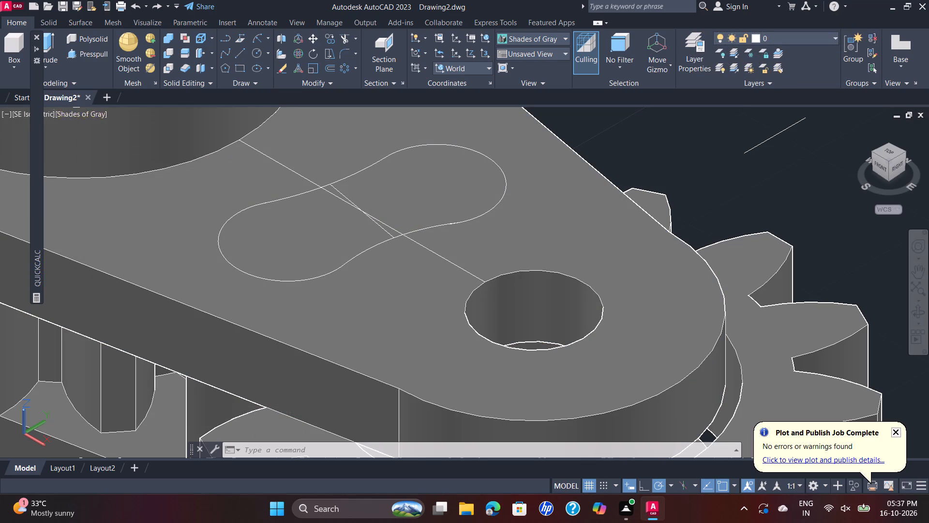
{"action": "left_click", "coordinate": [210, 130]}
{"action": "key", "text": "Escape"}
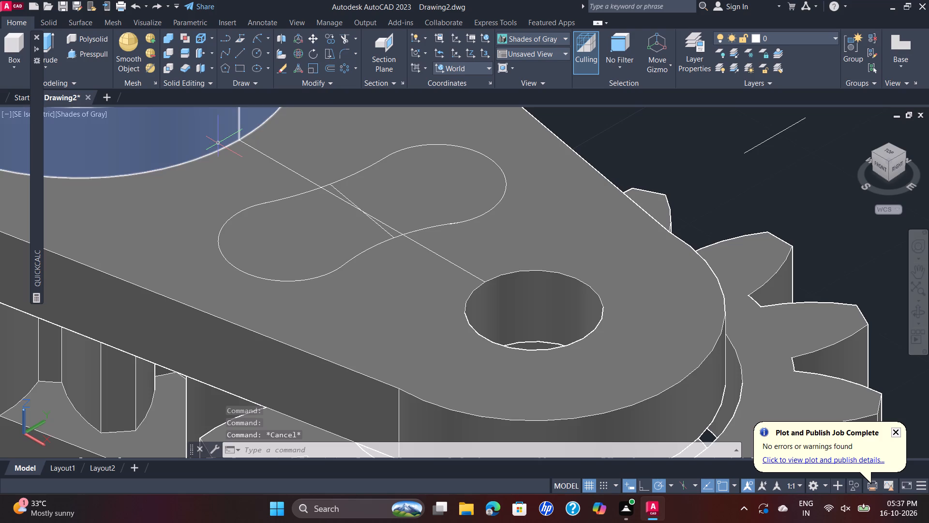
Undo the placement of the slot outline on the plate, back to its position beside the gear assembly.
{"action": "key", "text": "ctrl+z"}
{"action": "key", "text": "ctrl+z"}
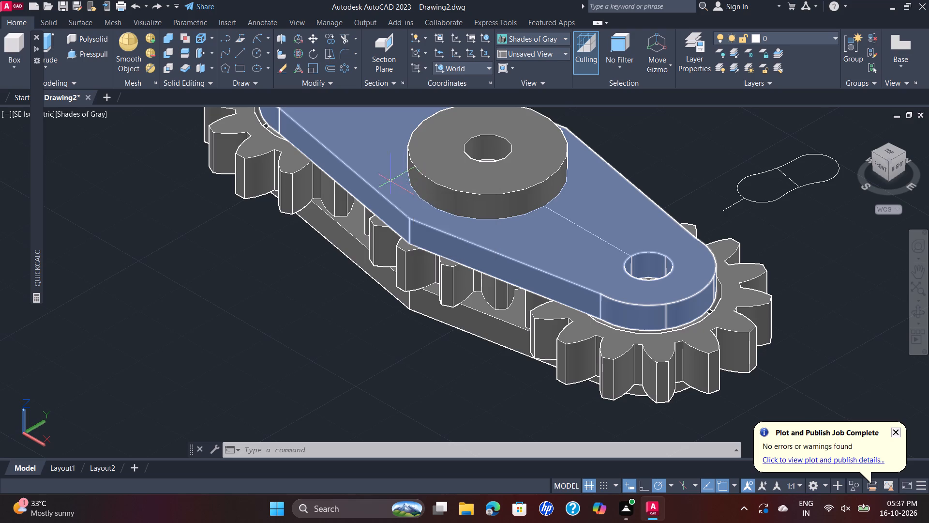
Erase the short stray line at the slot outline's end and the construction line across its narrow middle.
{"action": "left_click", "coordinate": [736, 202]}
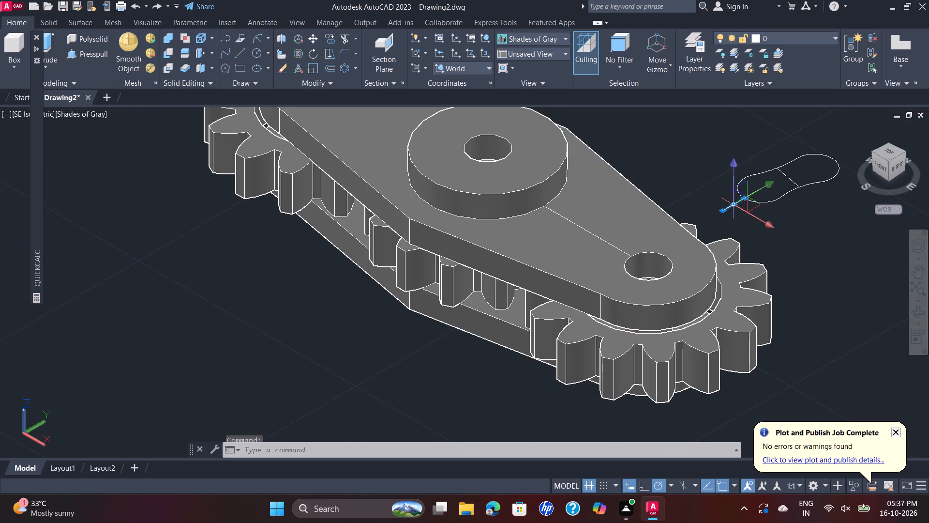
{"action": "key", "text": "Delete"}
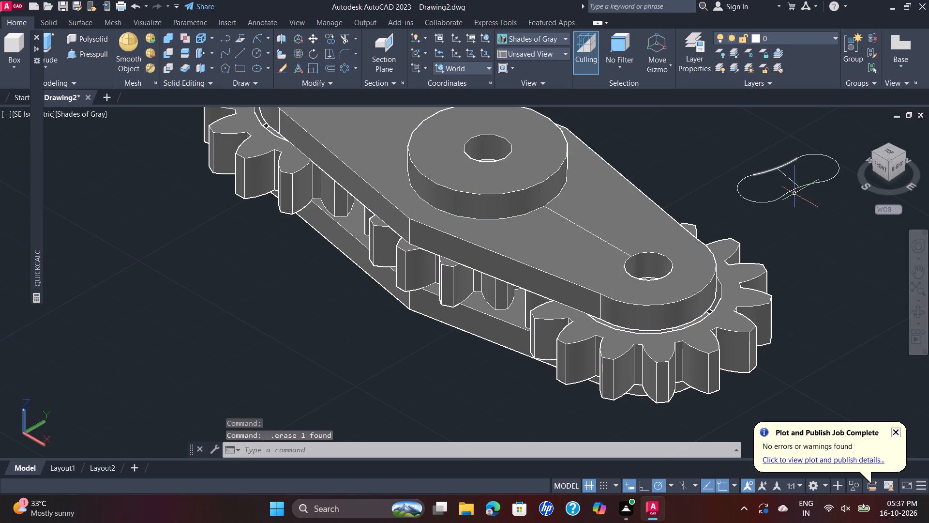
{"action": "left_click", "coordinate": [789, 180]}
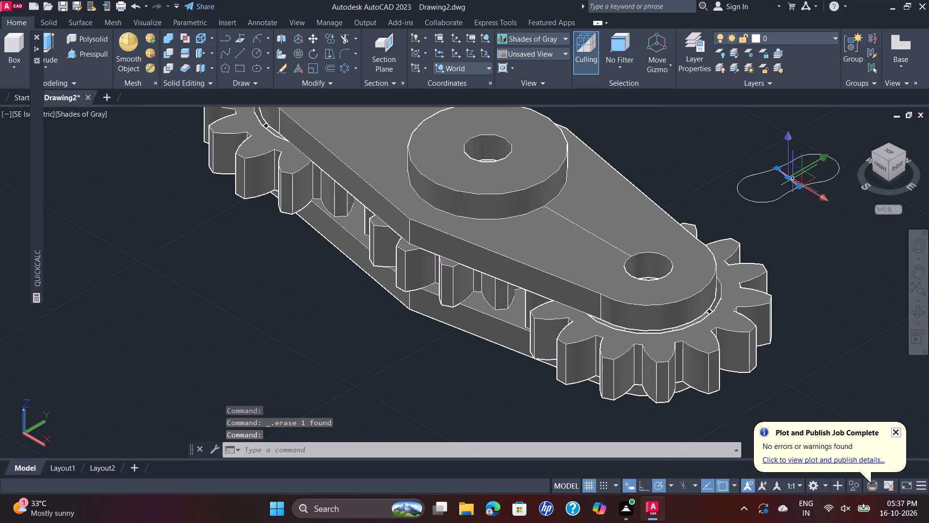
{"action": "scroll", "coordinate": [801, 178], "scroll_direction": "up", "scroll_amount": 3}
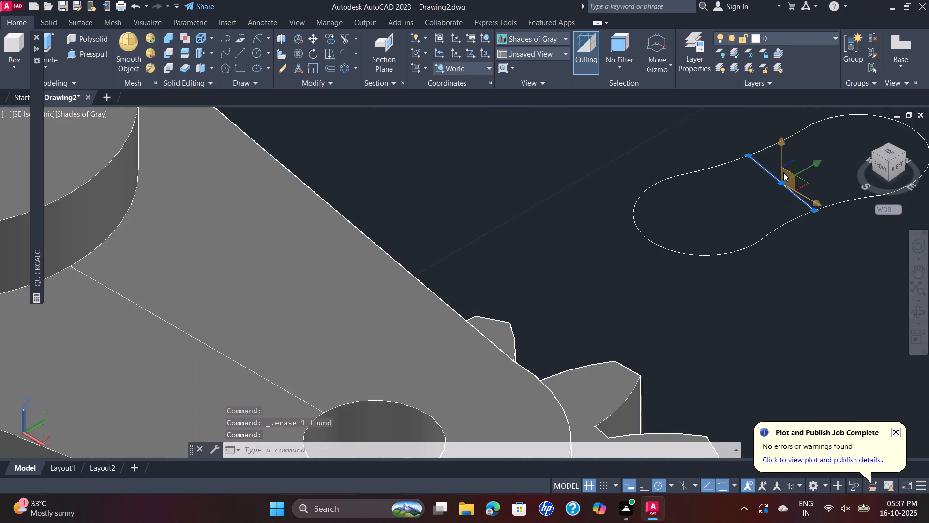
{"action": "scroll", "coordinate": [783, 172], "scroll_direction": "down", "scroll_amount": 2}
{"action": "scroll", "coordinate": [809, 205], "scroll_direction": "up", "scroll_amount": 1}
{"action": "middle_click_drag", "start_coordinate": [809, 206], "coordinate": [803, 219]}
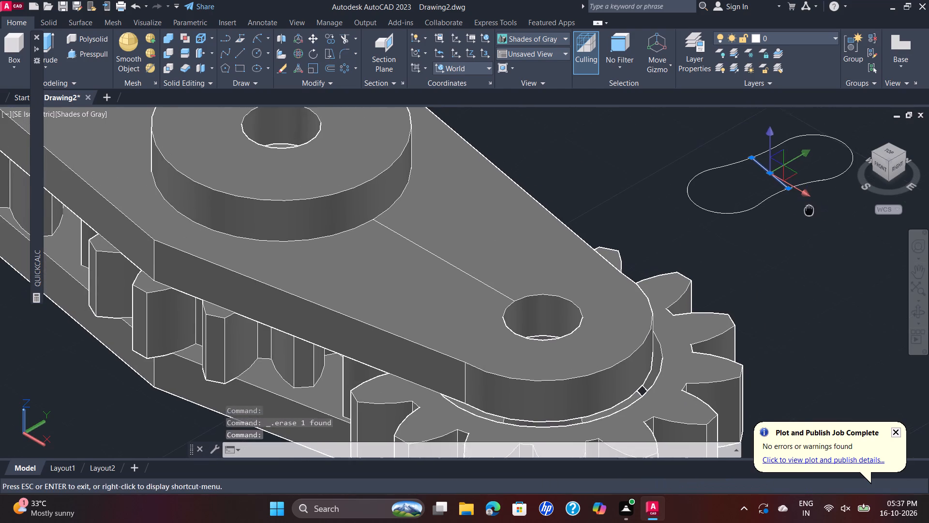
{"action": "middle_click_drag", "start_coordinate": [803, 219], "coordinate": [790, 234]}
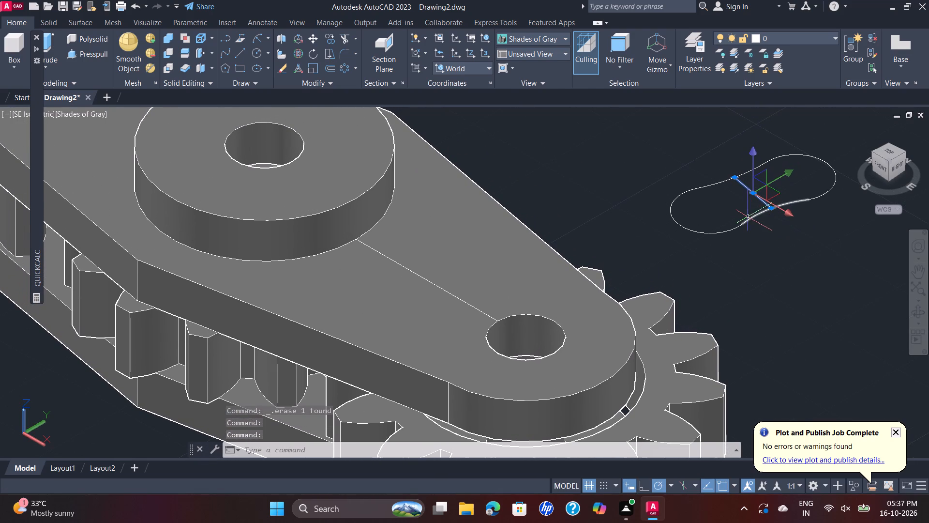
{"action": "key", "text": "Delete"}
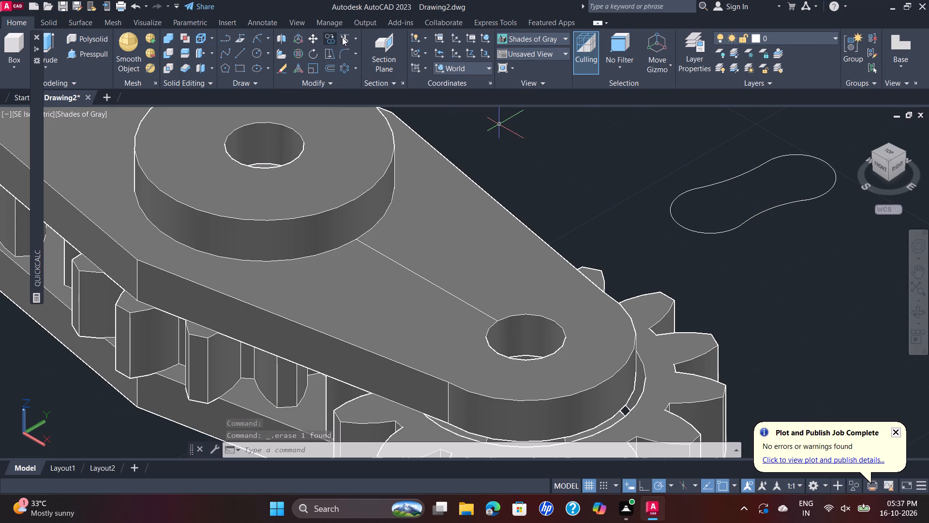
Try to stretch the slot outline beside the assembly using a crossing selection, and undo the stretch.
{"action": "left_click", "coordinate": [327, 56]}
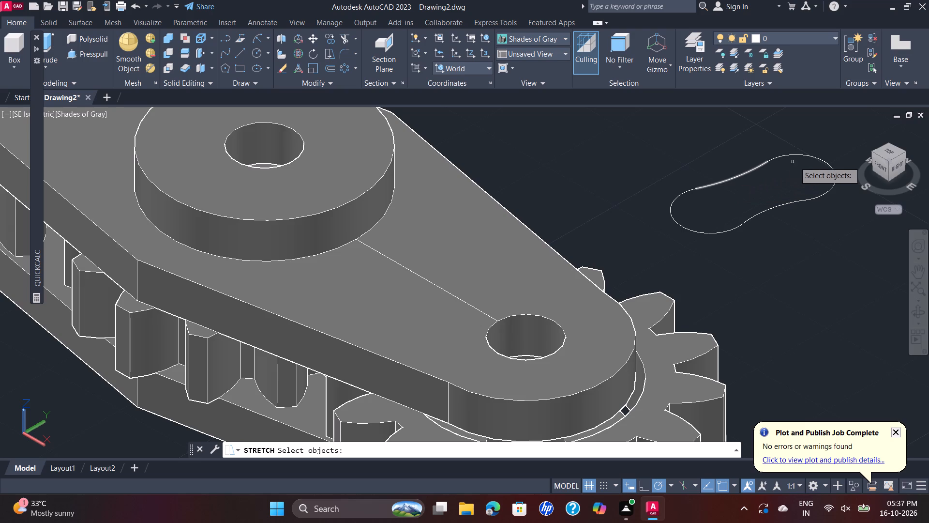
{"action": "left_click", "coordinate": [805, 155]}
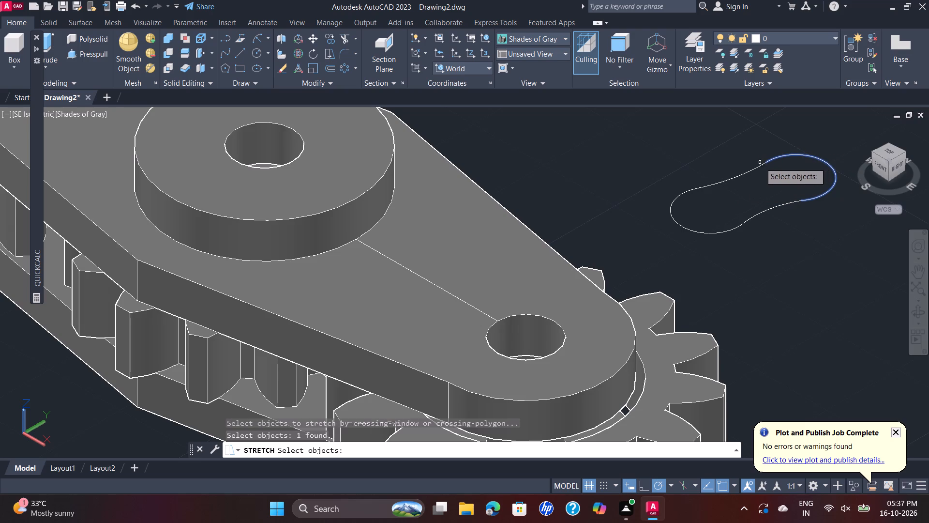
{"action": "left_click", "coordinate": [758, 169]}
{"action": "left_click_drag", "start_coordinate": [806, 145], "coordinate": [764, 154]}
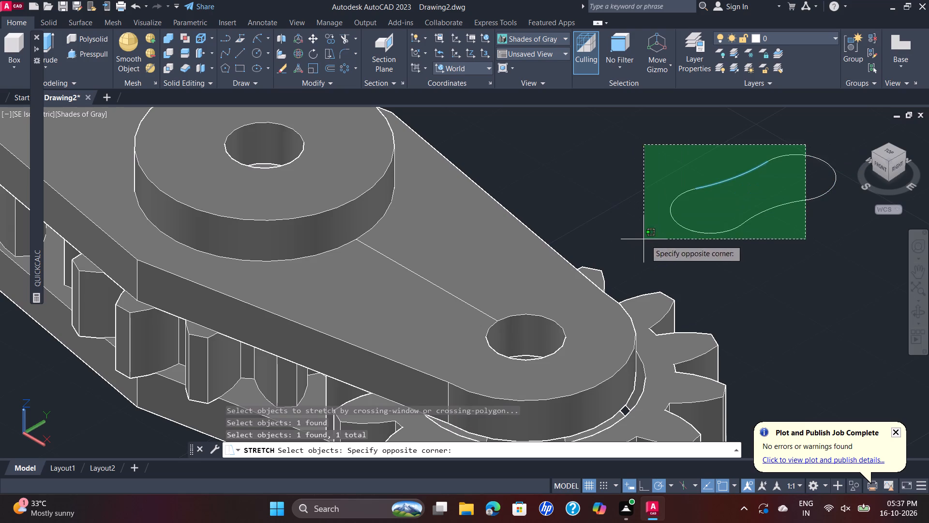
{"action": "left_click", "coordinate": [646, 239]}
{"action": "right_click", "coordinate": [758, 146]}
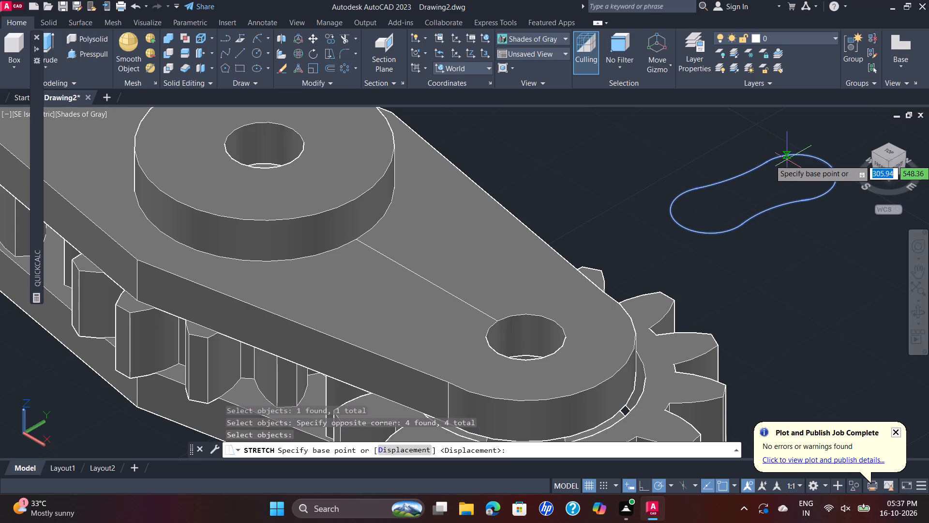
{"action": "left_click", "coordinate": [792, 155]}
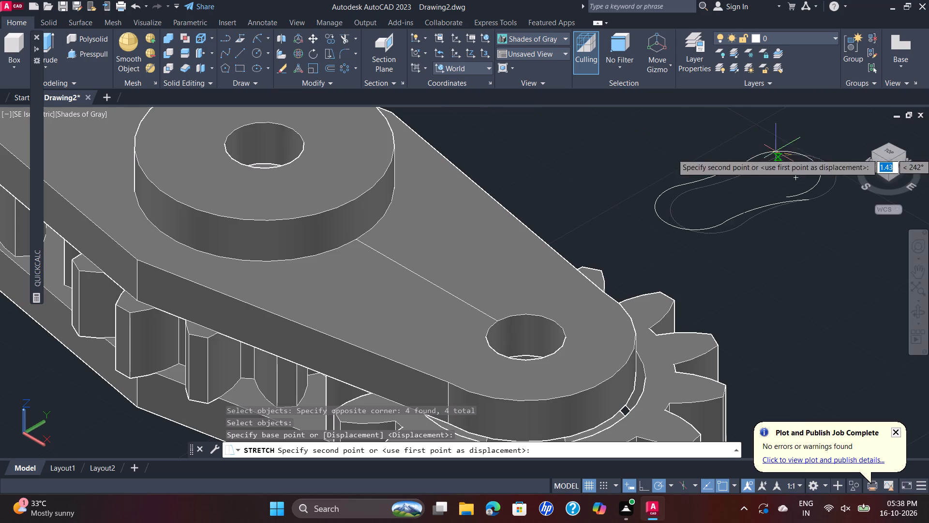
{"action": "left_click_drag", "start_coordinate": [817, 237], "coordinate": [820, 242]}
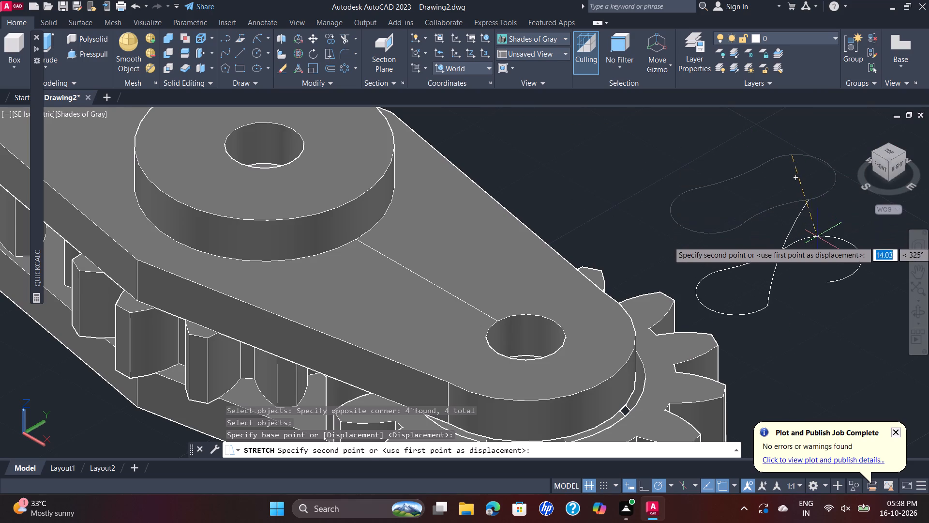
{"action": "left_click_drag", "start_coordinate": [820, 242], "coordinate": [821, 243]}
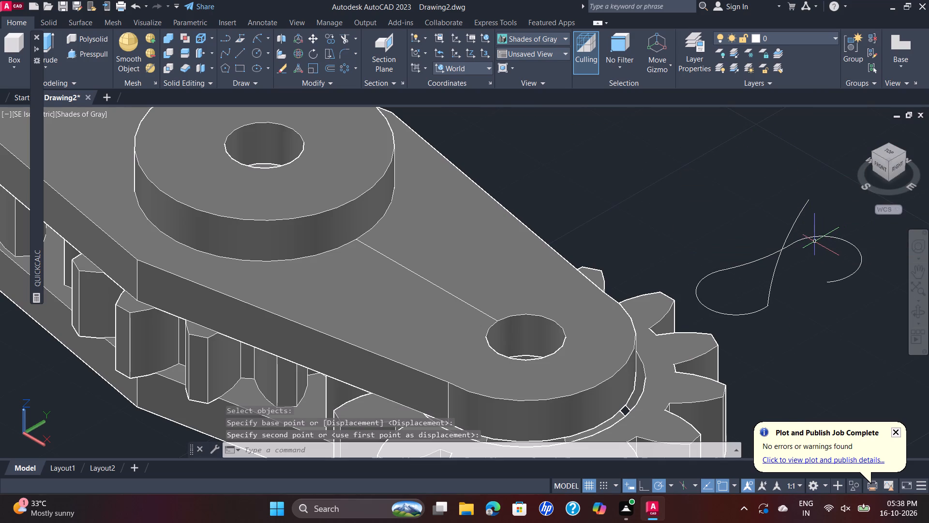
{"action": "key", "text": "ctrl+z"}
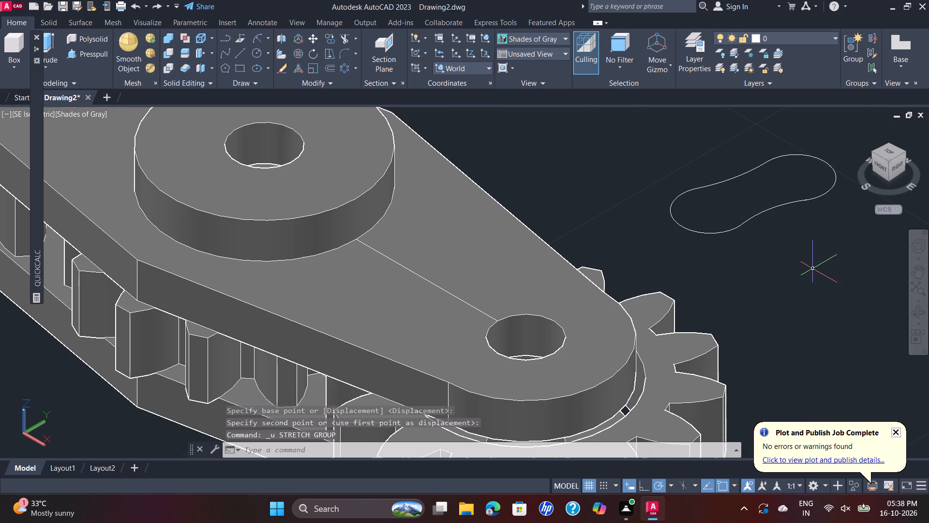
Draw a construction line from the edge of the plate's far end hole along the plate's centreline to beyond the opposite gear.
{"action": "scroll", "coordinate": [764, 201], "scroll_direction": "up", "scroll_amount": 1}
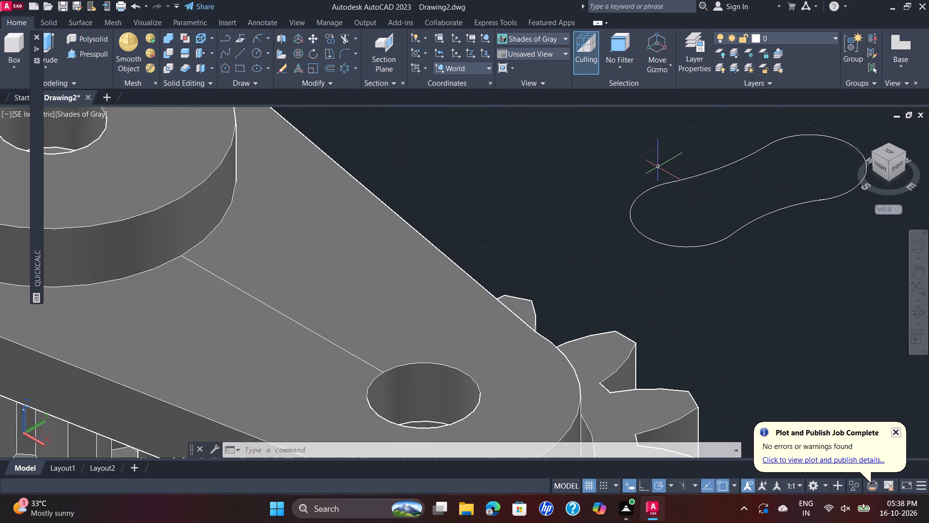
{"action": "scroll", "coordinate": [688, 182], "scroll_direction": "down", "scroll_amount": 1}
{"action": "scroll", "coordinate": [489, 135], "scroll_direction": "down", "scroll_amount": 1}
{"action": "middle_click_drag", "start_coordinate": [490, 136], "coordinate": [588, 302]}
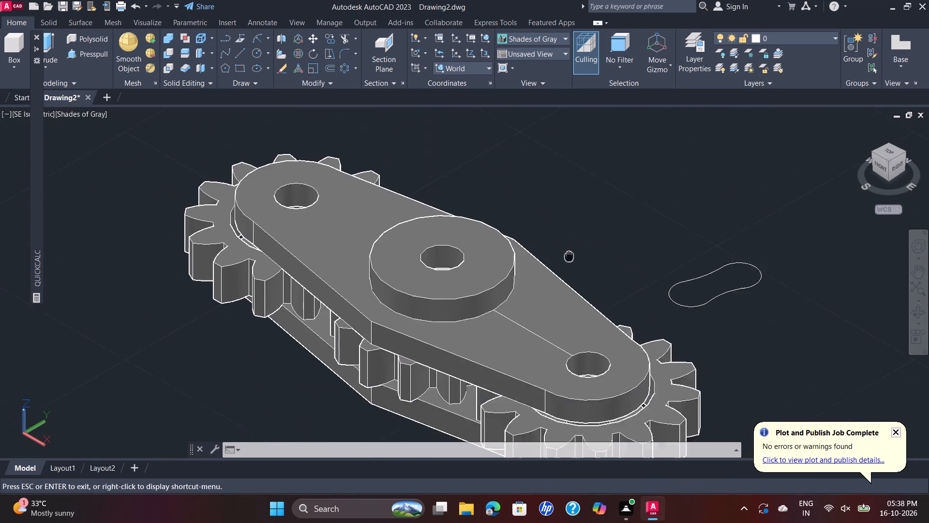
{"action": "middle_click_drag", "start_coordinate": [588, 302], "coordinate": [584, 222]}
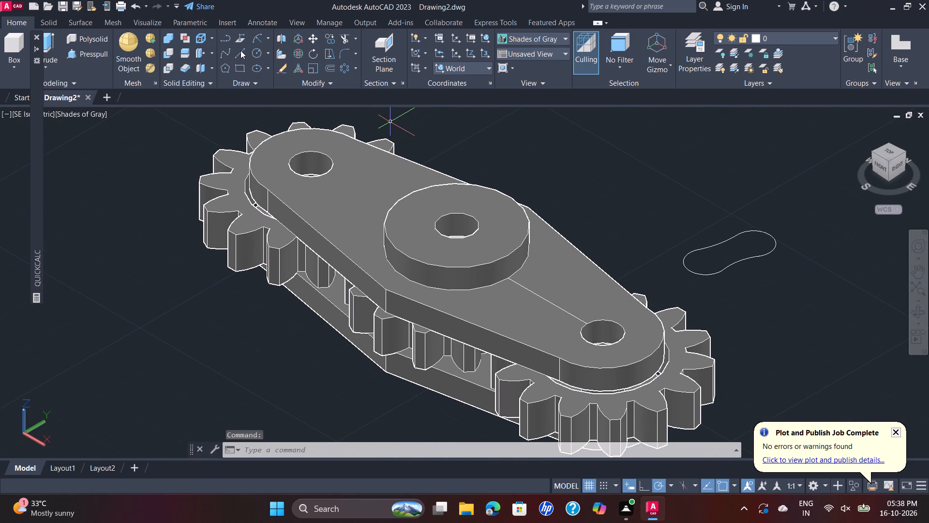
{"action": "left_click", "coordinate": [241, 50]}
{"action": "scroll", "coordinate": [396, 201], "scroll_direction": "up", "scroll_amount": 2}
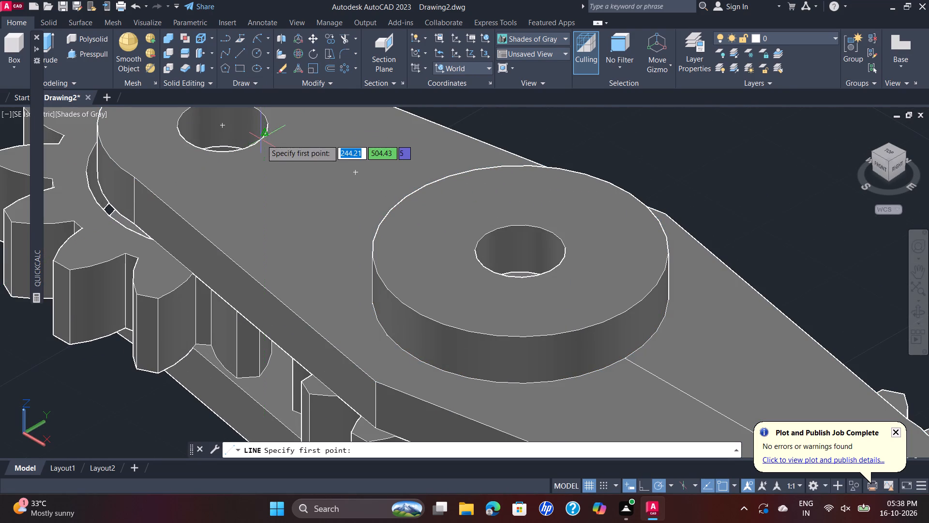
{"action": "left_click", "coordinate": [256, 145]}
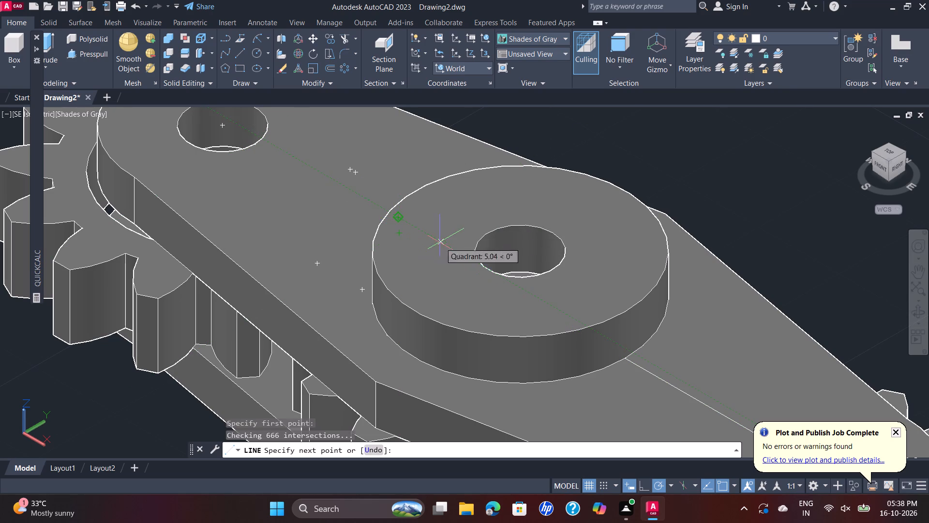
{"action": "middle_click_drag", "start_coordinate": [515, 261], "coordinate": [416, 155]}
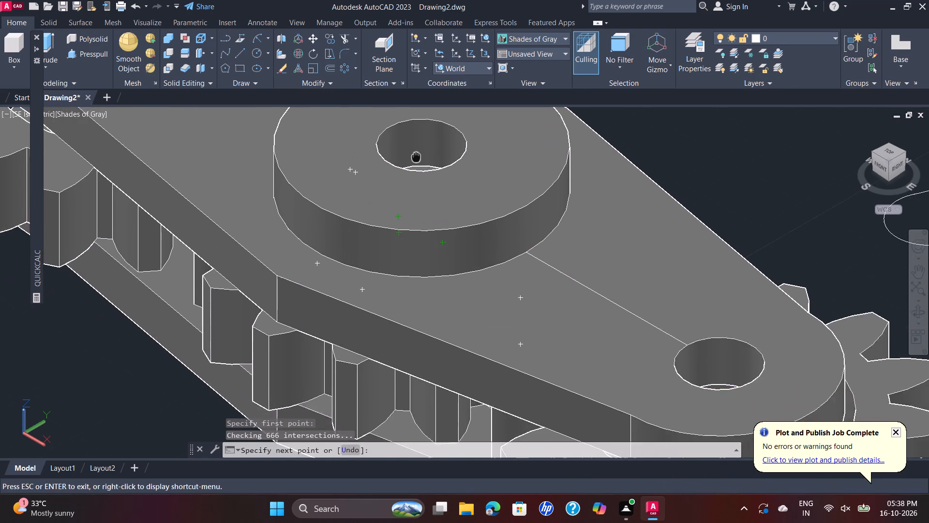
{"action": "middle_click_drag", "start_coordinate": [416, 155], "coordinate": [418, 157]}
{"action": "scroll", "coordinate": [418, 158], "scroll_direction": "down", "scroll_amount": 4}
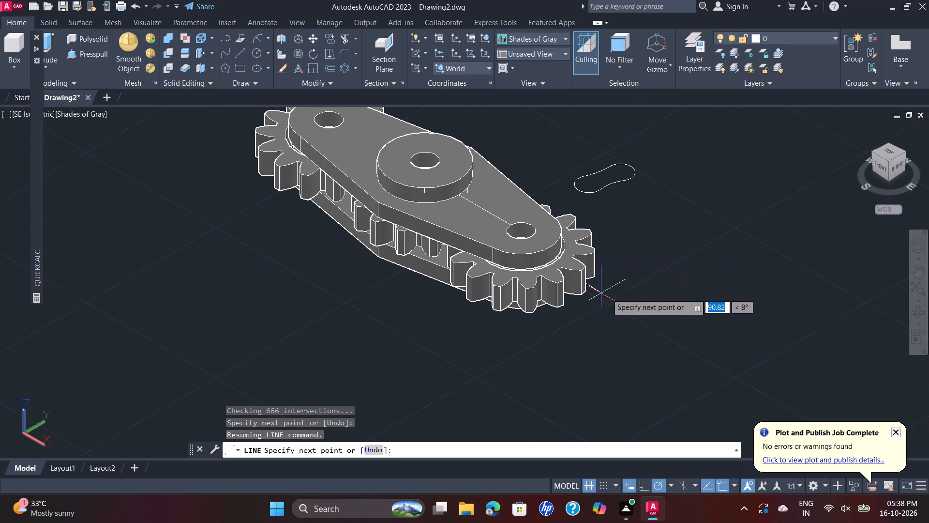
{"action": "left_click", "coordinate": [616, 289]}
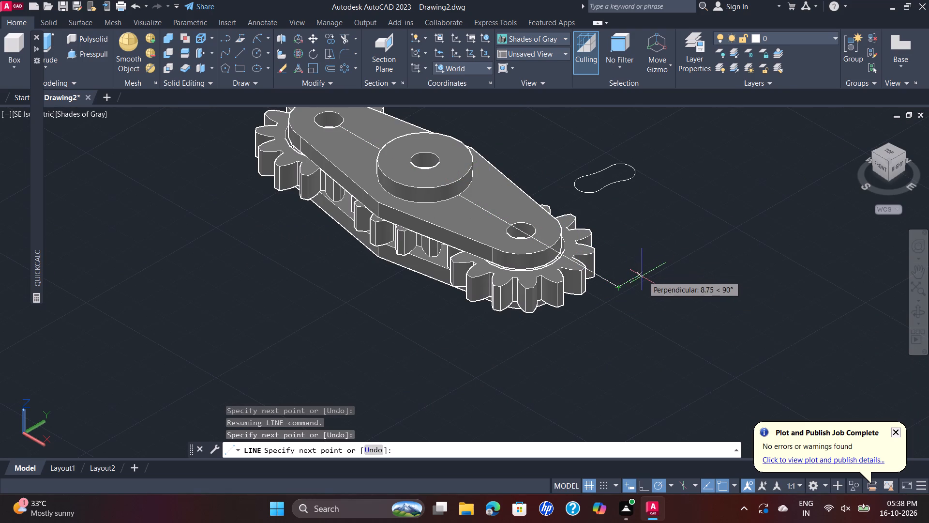
{"action": "key", "text": "Escape"}
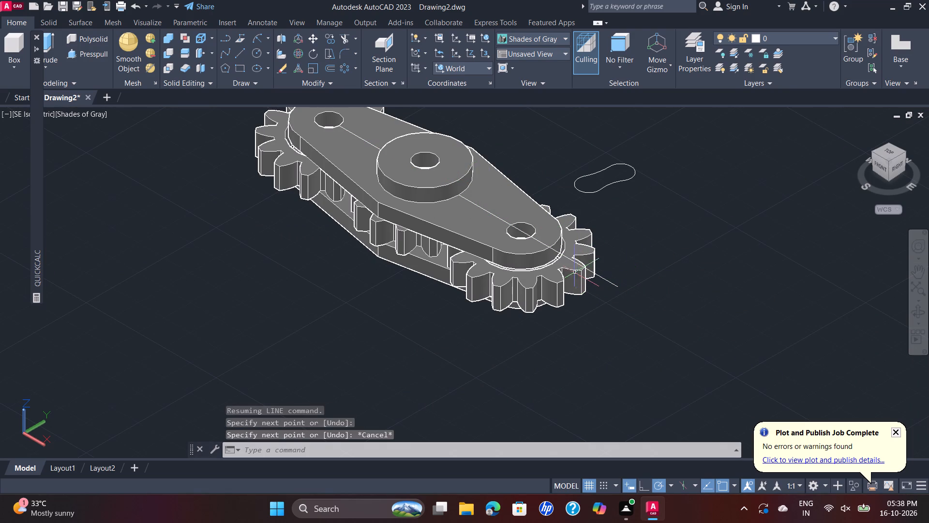
Copy the slot outline by a base point on its narrow middle onto the plate's centreline, once on each side of the central hub.
{"action": "scroll", "coordinate": [530, 265], "scroll_direction": "up", "scroll_amount": 1}
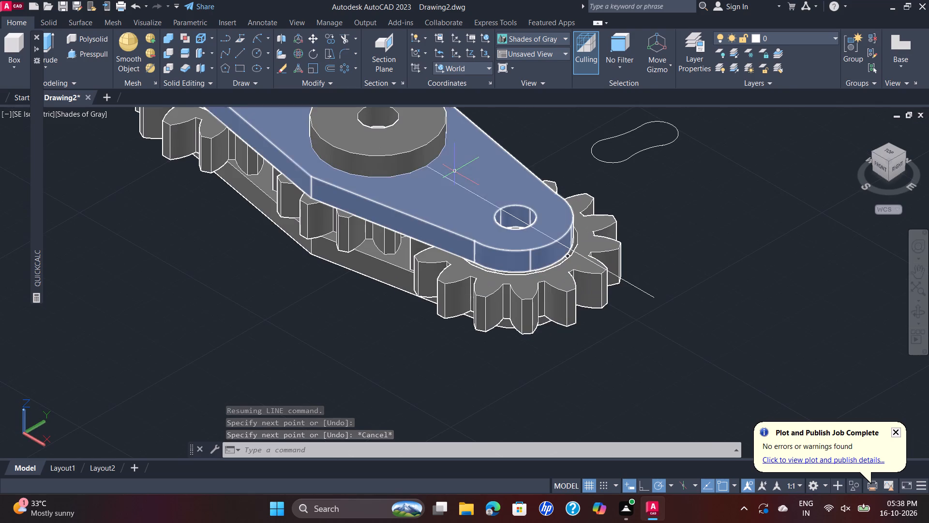
{"action": "middle_click_drag", "start_coordinate": [455, 171], "coordinate": [525, 270]}
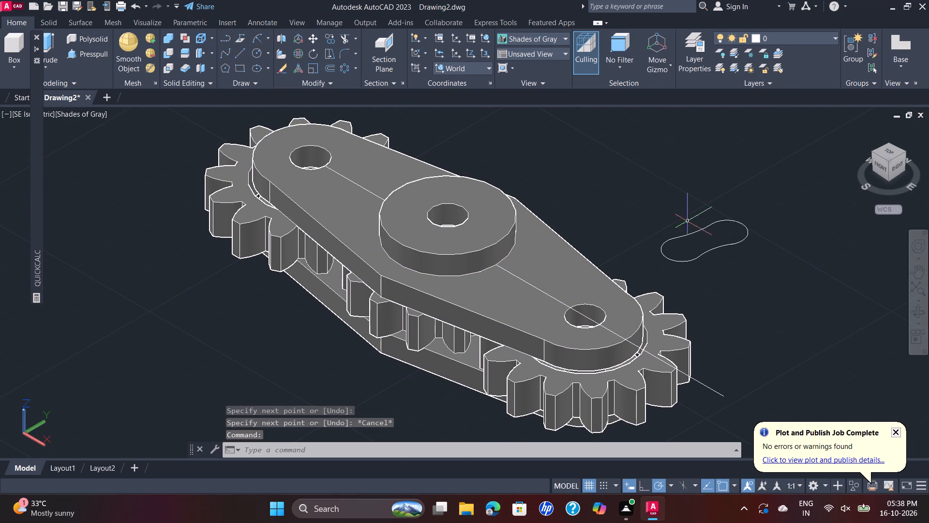
{"action": "left_click_drag", "start_coordinate": [777, 188], "coordinate": [767, 188]}
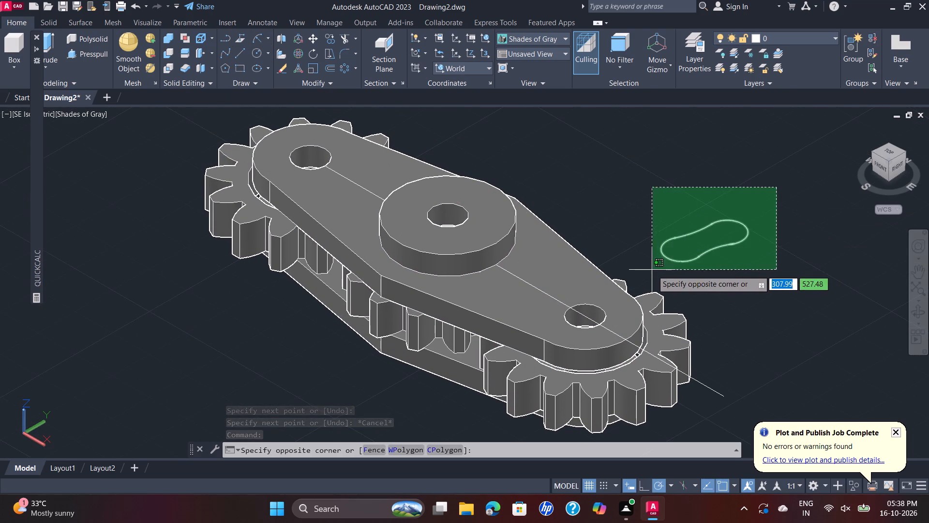
{"action": "left_click", "coordinate": [652, 270]}
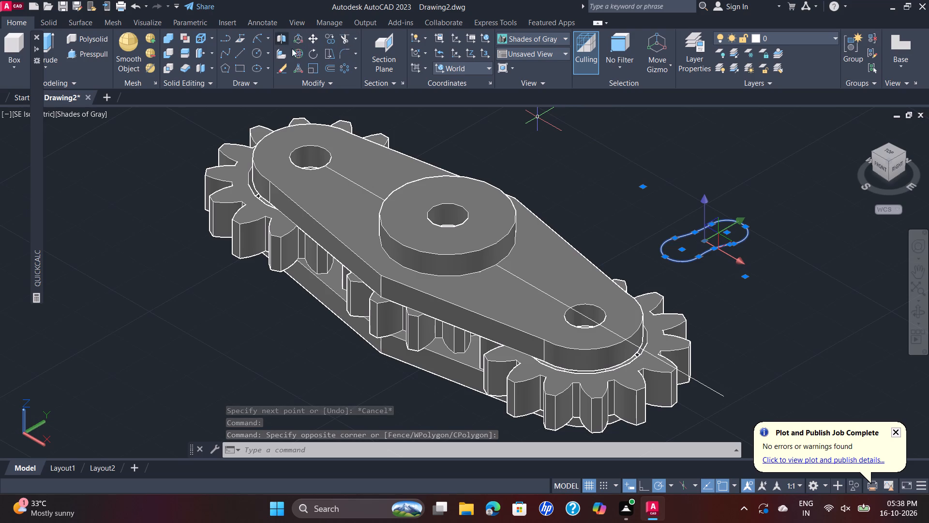
{"action": "left_click", "coordinate": [327, 39]}
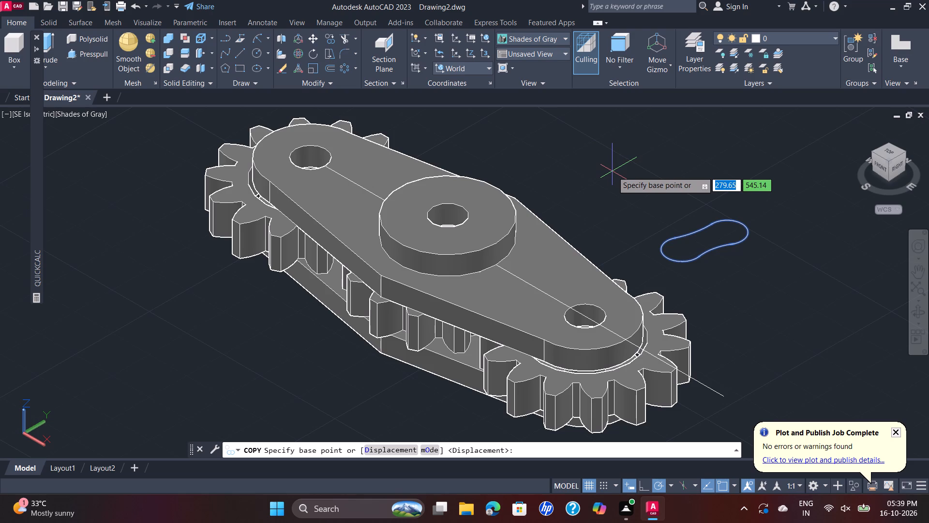
{"action": "left_click", "coordinate": [697, 232]}
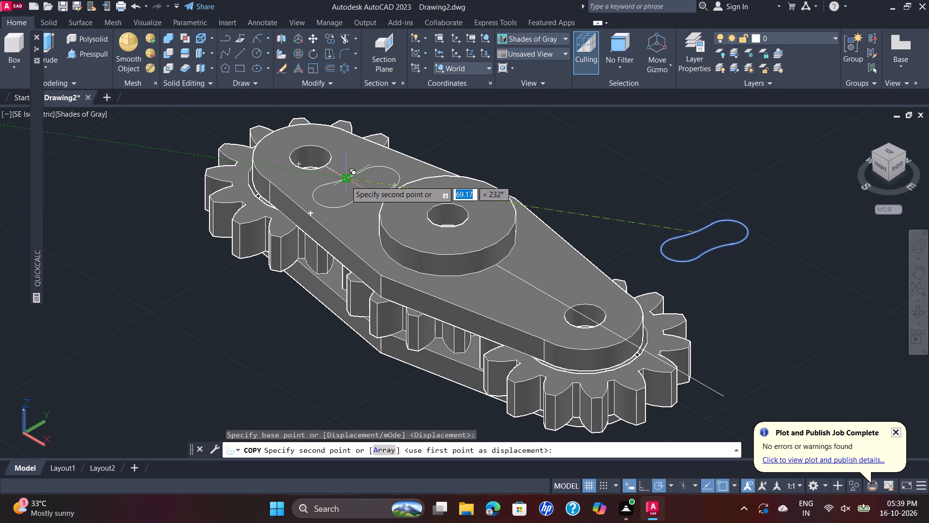
{"action": "left_click", "coordinate": [345, 181]}
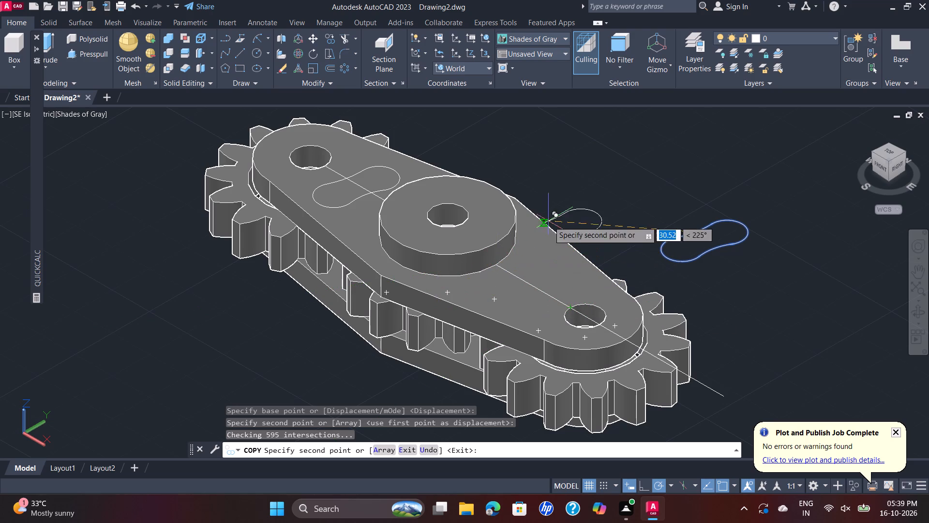
{"action": "left_click", "coordinate": [514, 277]}
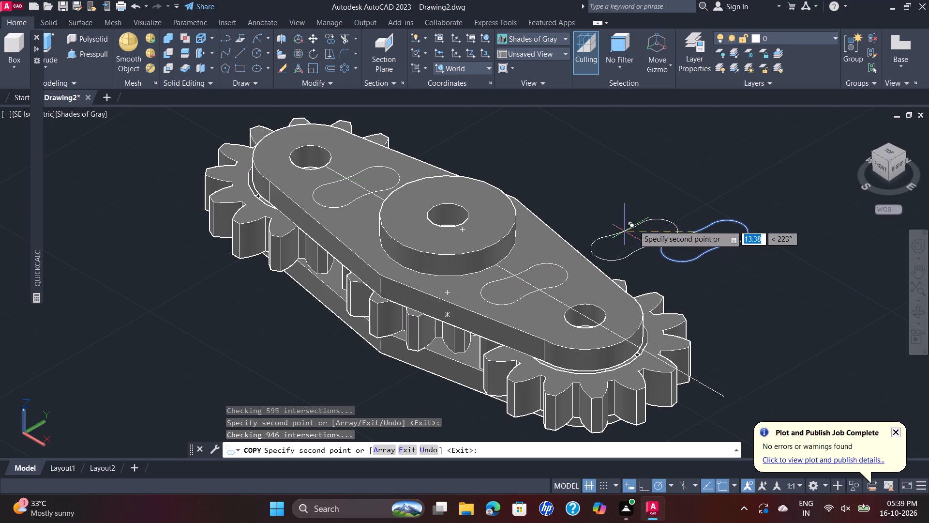
{"action": "key", "text": "Escape"}
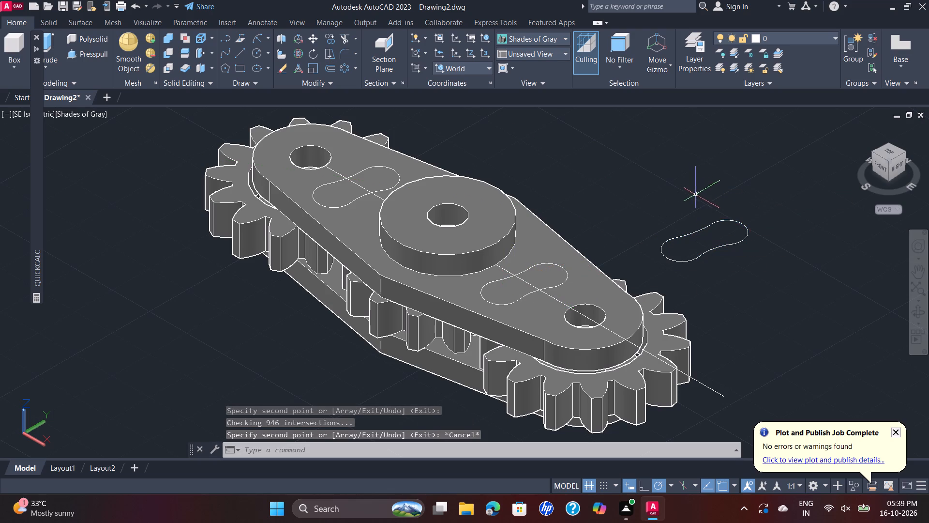
{"action": "left_click_drag", "start_coordinate": [750, 205], "coordinate": [744, 210]}
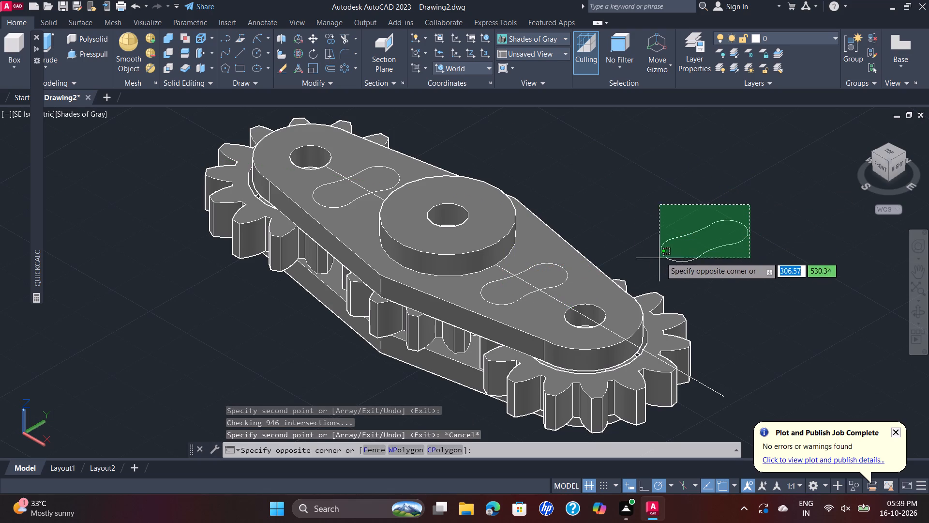
{"action": "left_click", "coordinate": [674, 197]}
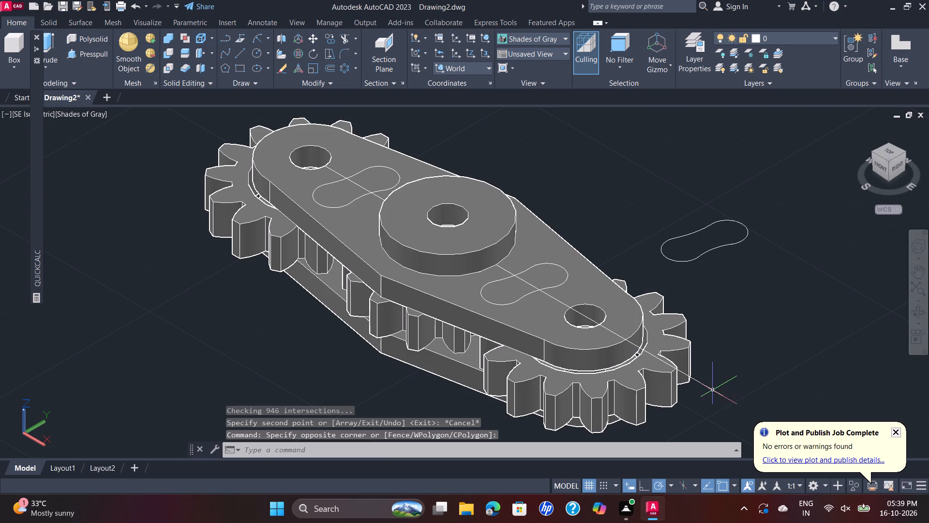
Erase the long construction line running along the plate past the gear.
{"action": "left_click", "coordinate": [715, 389]}
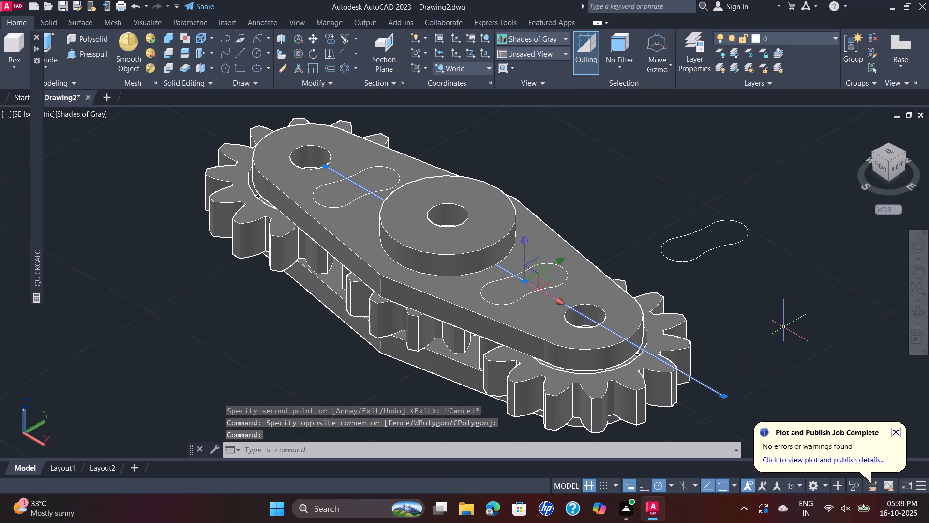
{"action": "key", "text": "Delete"}
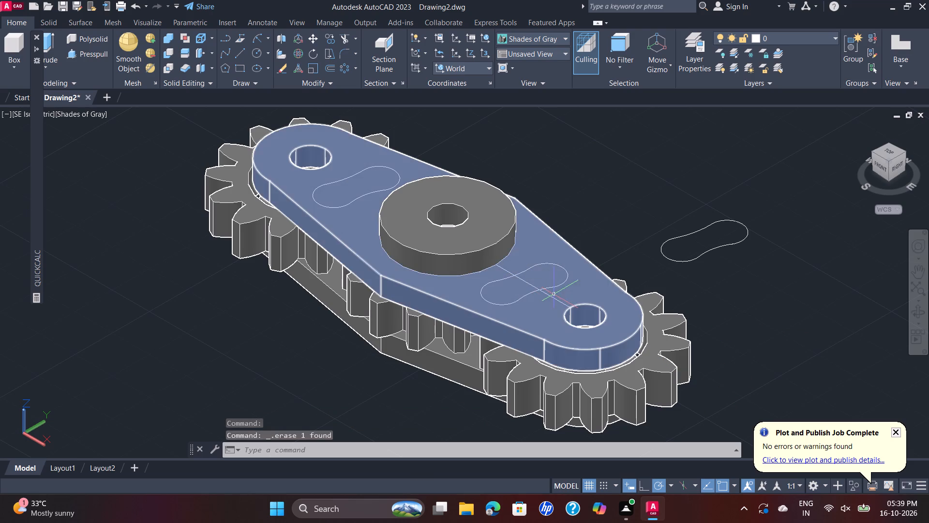
Switch the visual style to 2D Wireframe.
{"action": "scroll", "coordinate": [554, 301], "scroll_direction": "up", "scroll_amount": 3}
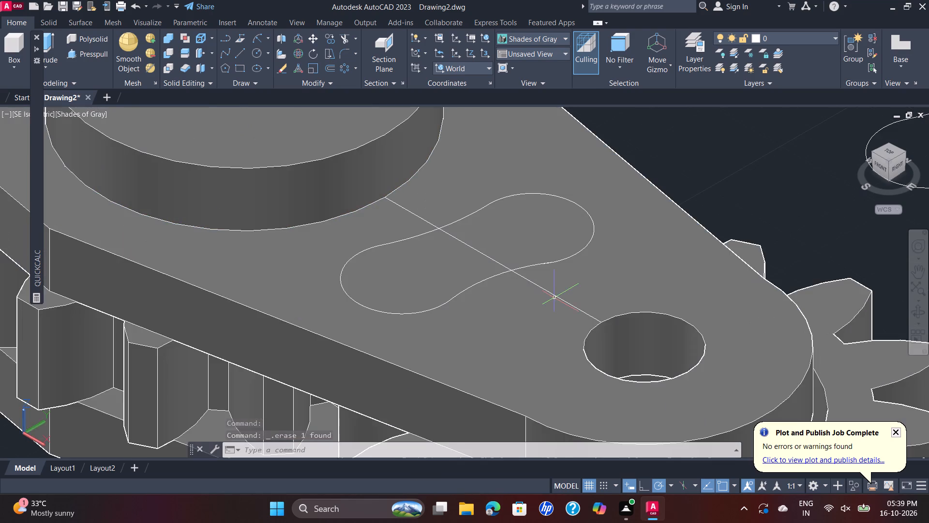
{"action": "scroll", "coordinate": [554, 297], "scroll_direction": "down", "scroll_amount": 1}
{"action": "scroll", "coordinate": [78, 34], "scroll_direction": "down", "scroll_amount": 1}
{"action": "scroll", "coordinate": [120, 88], "scroll_direction": "down", "scroll_amount": 1}
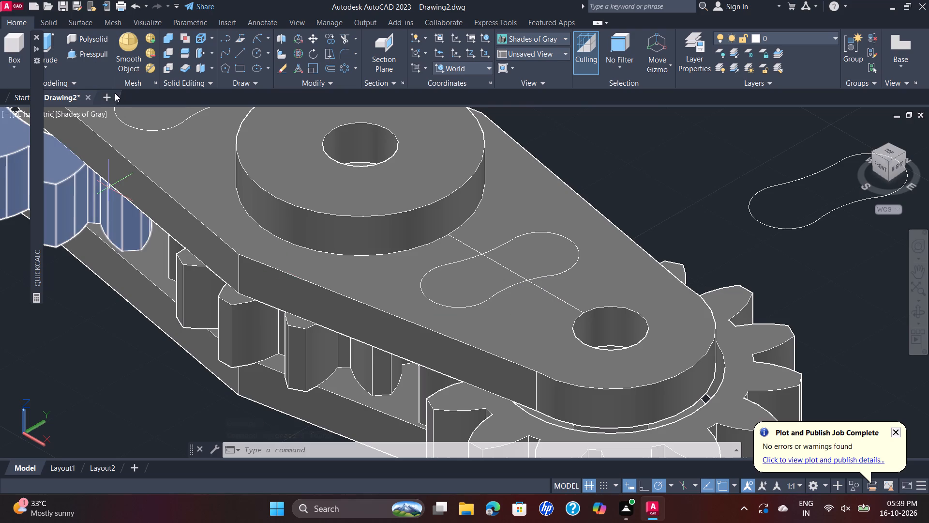
{"action": "scroll", "coordinate": [114, 94], "scroll_direction": "down", "scroll_amount": 1}
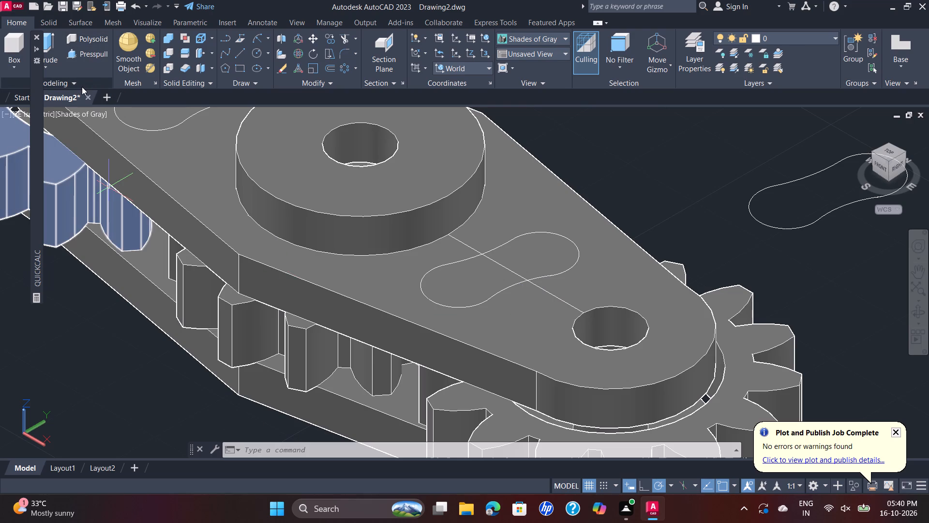
{"action": "scroll", "coordinate": [66, 122], "scroll_direction": "down", "scroll_amount": 1}
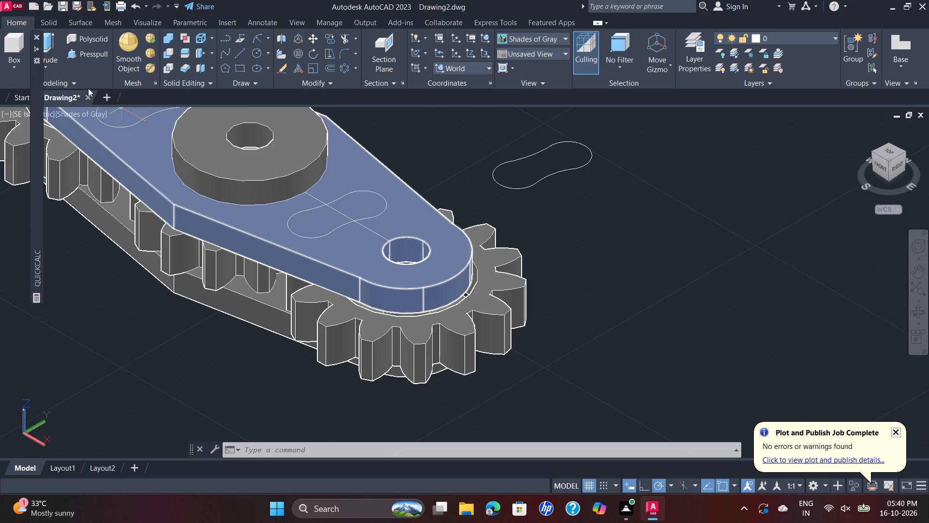
{"action": "left_click", "coordinate": [58, 113]}
{"action": "left_click", "coordinate": [90, 144]}
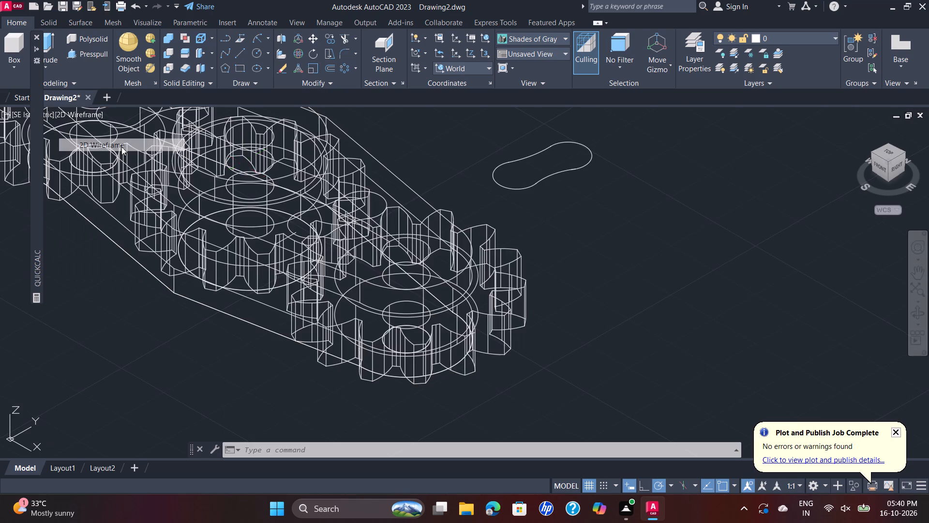
Erase the remaining construction line that crosses the copied slot outline and ends at the plate's end hole.
{"action": "scroll", "coordinate": [422, 240], "scroll_direction": "up", "scroll_amount": 2}
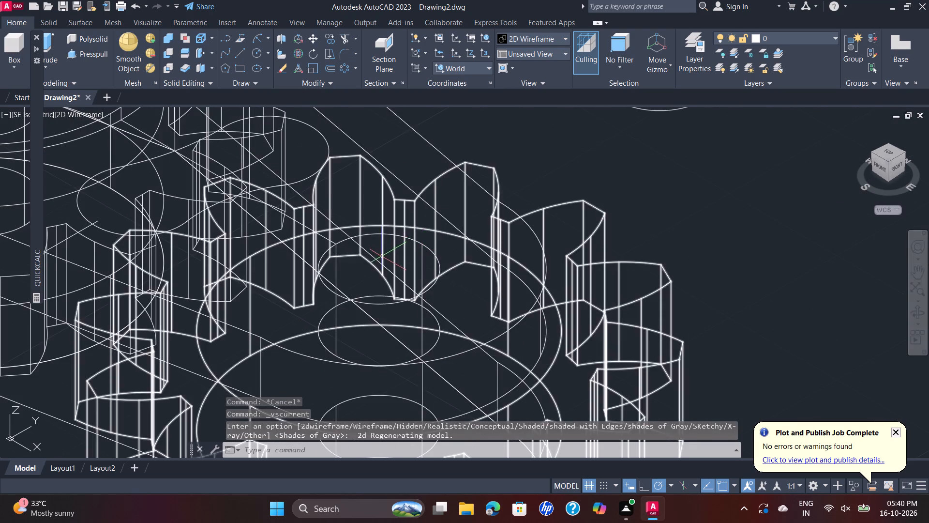
{"action": "scroll", "coordinate": [382, 257], "scroll_direction": "down", "scroll_amount": 2}
{"action": "scroll", "coordinate": [375, 275], "scroll_direction": "up", "scroll_amount": 2}
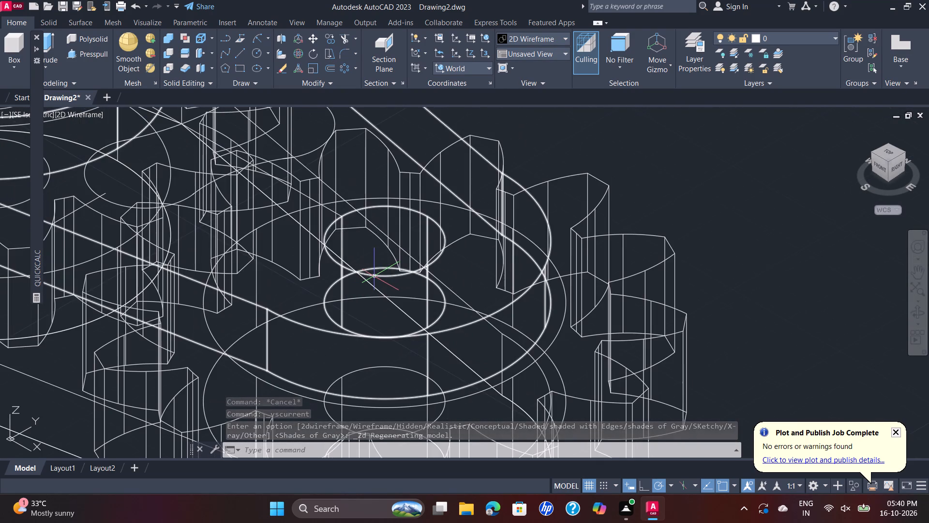
{"action": "scroll", "coordinate": [374, 276], "scroll_direction": "down", "scroll_amount": 1}
{"action": "scroll", "coordinate": [269, 200], "scroll_direction": "up", "scroll_amount": 2}
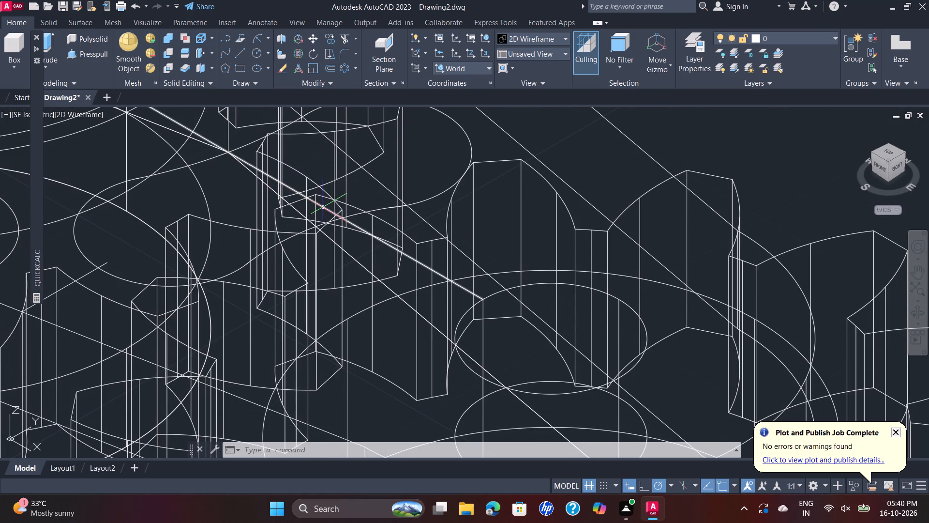
{"action": "left_click", "coordinate": [323, 207]}
{"action": "key", "text": "Delete"}
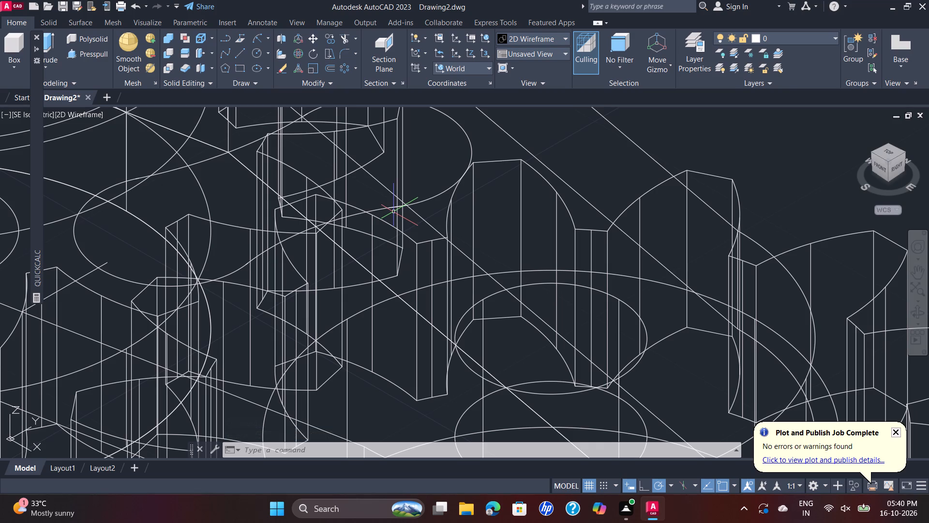
Erase the original slot outline beside the gear assembly.
{"action": "scroll", "coordinate": [310, 154], "scroll_direction": "down", "scroll_amount": 3}
{"action": "scroll", "coordinate": [340, 179], "scroll_direction": "down", "scroll_amount": 1}
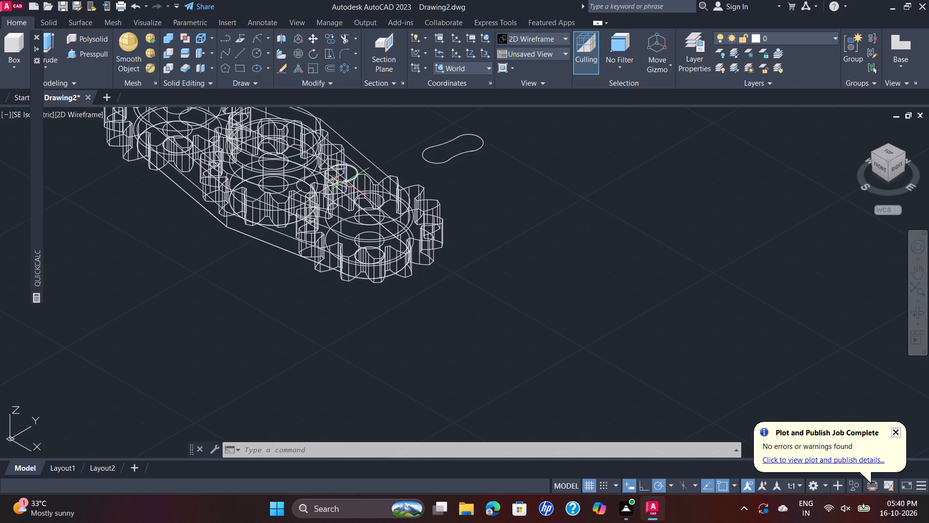
{"action": "middle_click_drag", "start_coordinate": [345, 183], "coordinate": [466, 268]}
{"action": "scroll", "coordinate": [468, 266], "scroll_direction": "down", "scroll_amount": 1}
{"action": "scroll", "coordinate": [469, 254], "scroll_direction": "up", "scroll_amount": 1}
{"action": "left_click", "coordinate": [611, 189]}
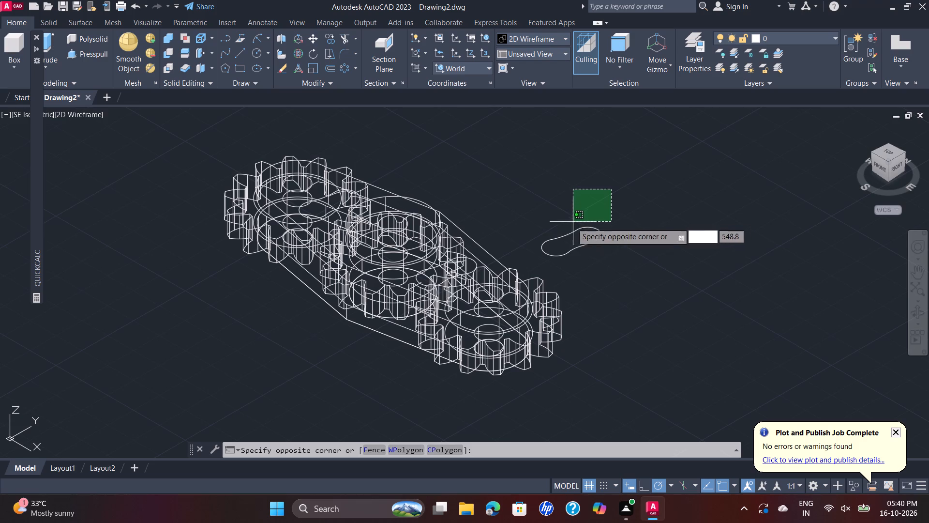
{"action": "left_click", "coordinate": [540, 258]}
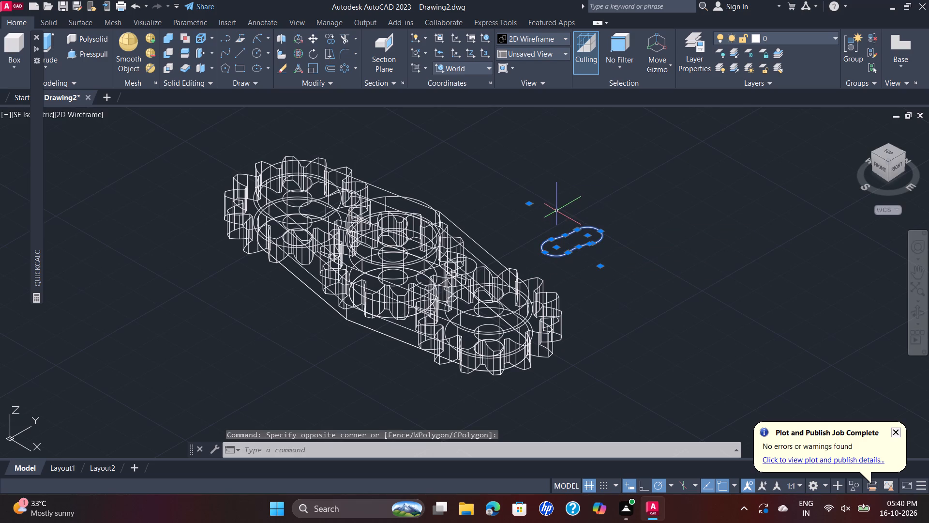
{"action": "key", "text": "Delete"}
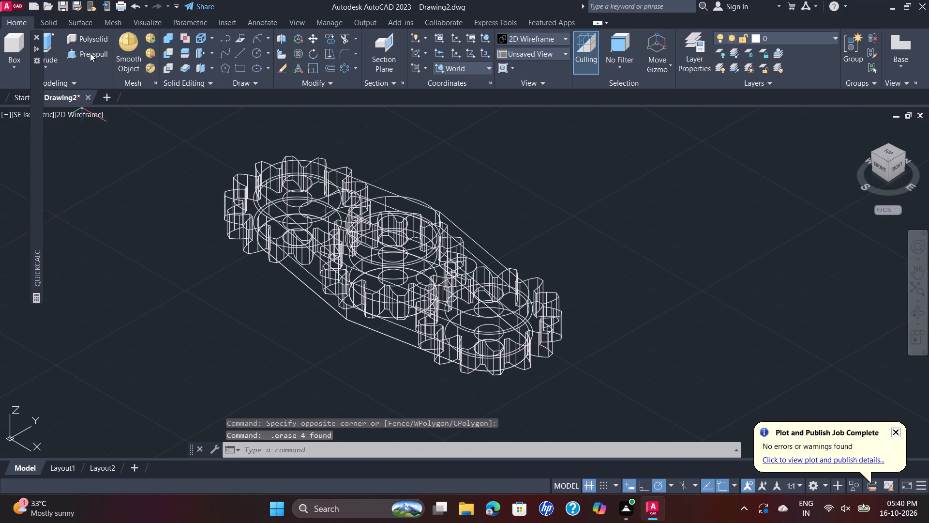
Switch the visual style to Shades of Gray.
{"action": "left_click", "coordinate": [66, 117]}
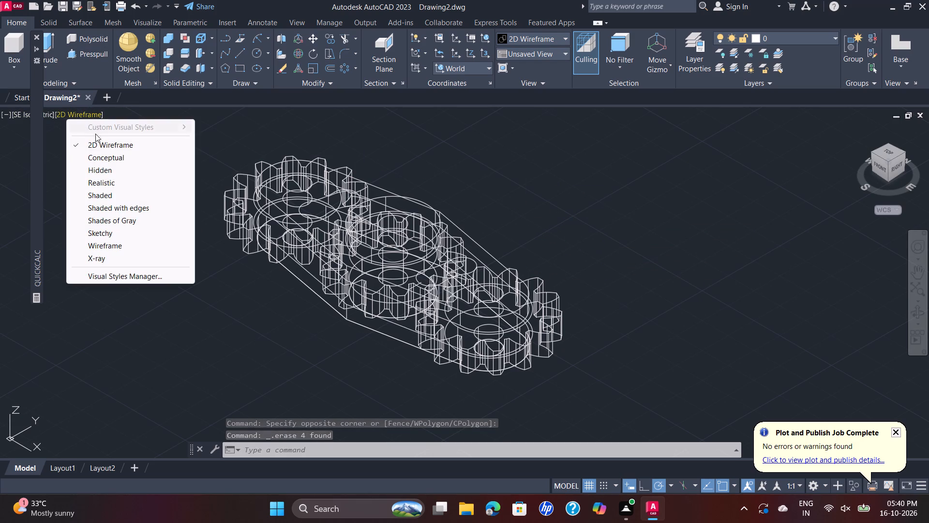
{"action": "left_click", "coordinate": [136, 217]}
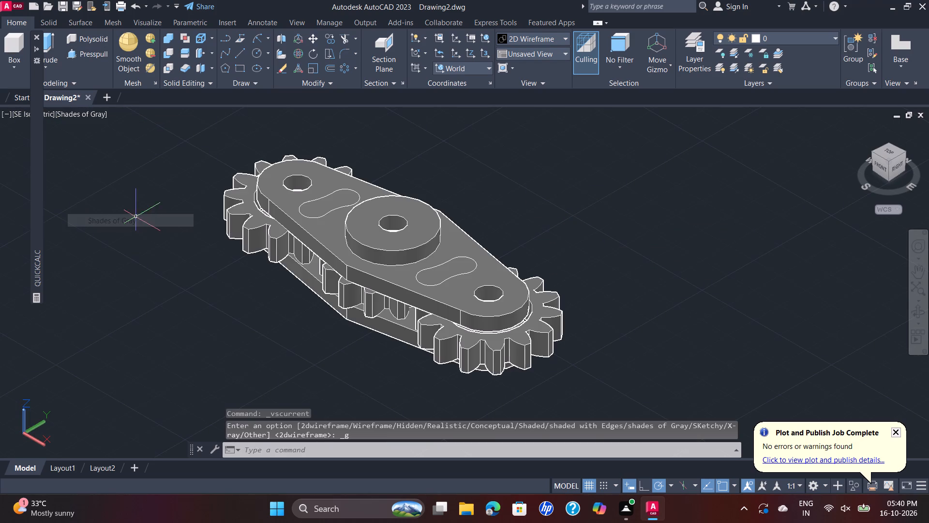
Presspull the two slot outlines on either side of the hub down through the top plate to cut both slots.
{"action": "left_click", "coordinate": [94, 53]}
{"action": "left_click", "coordinate": [434, 274]}
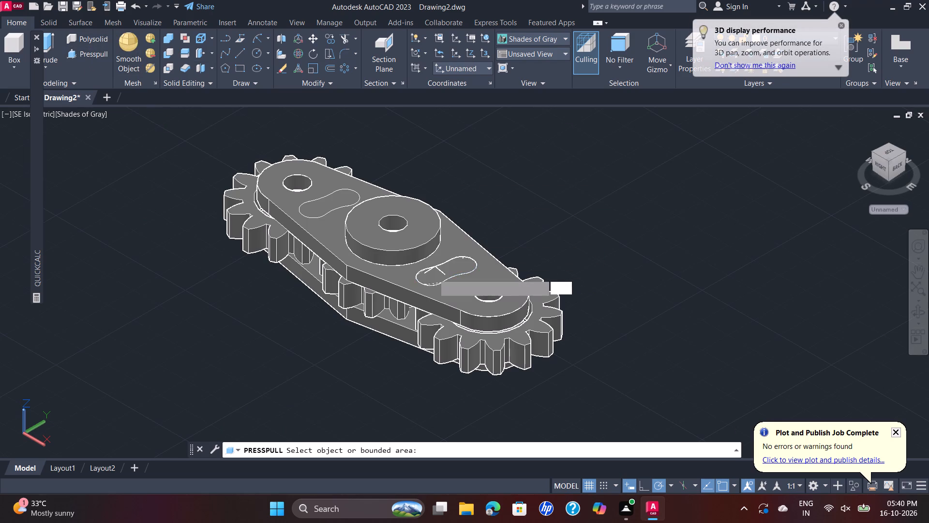
{"action": "left_click", "coordinate": [427, 370]}
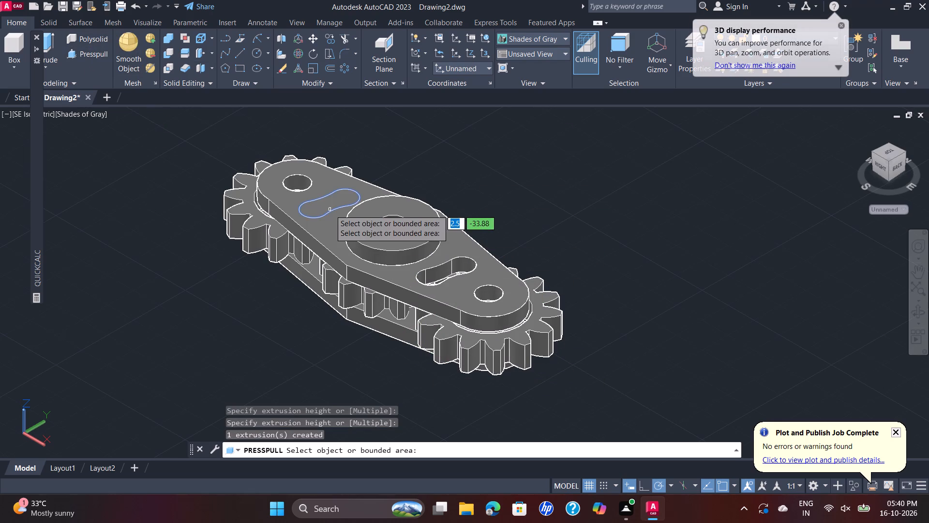
{"action": "left_click", "coordinate": [328, 209]}
{"action": "left_click", "coordinate": [299, 299]}
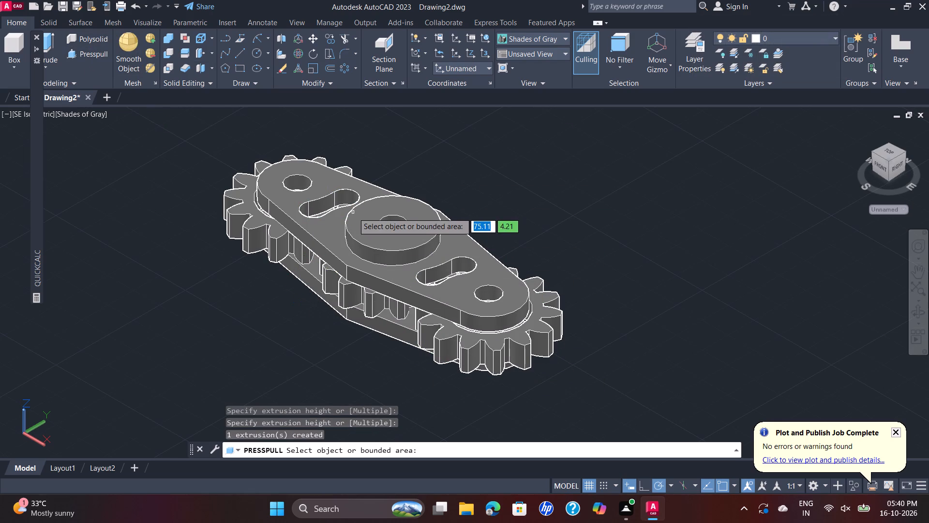
{"action": "scroll", "coordinate": [353, 212], "scroll_direction": "up", "scroll_amount": 2}
{"action": "scroll", "coordinate": [490, 344], "scroll_direction": "down", "scroll_amount": 1}
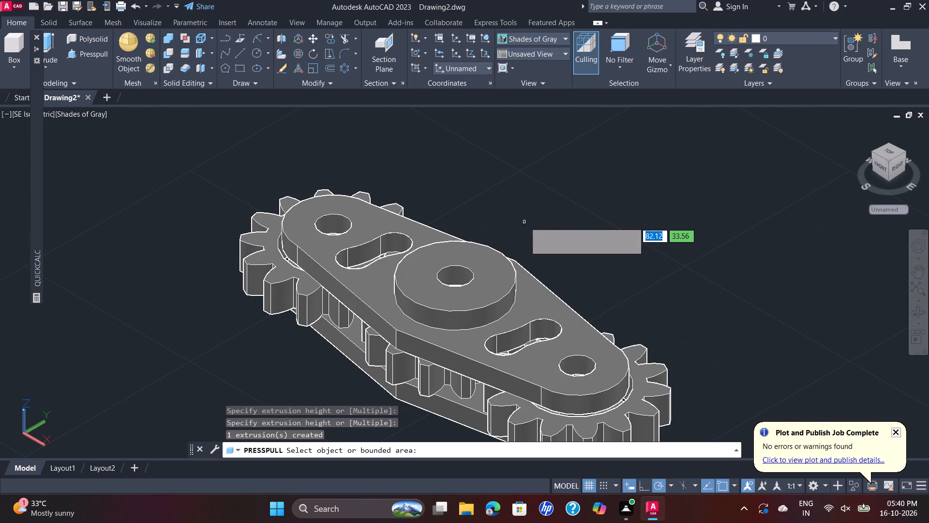
{"action": "key", "text": "Escape"}
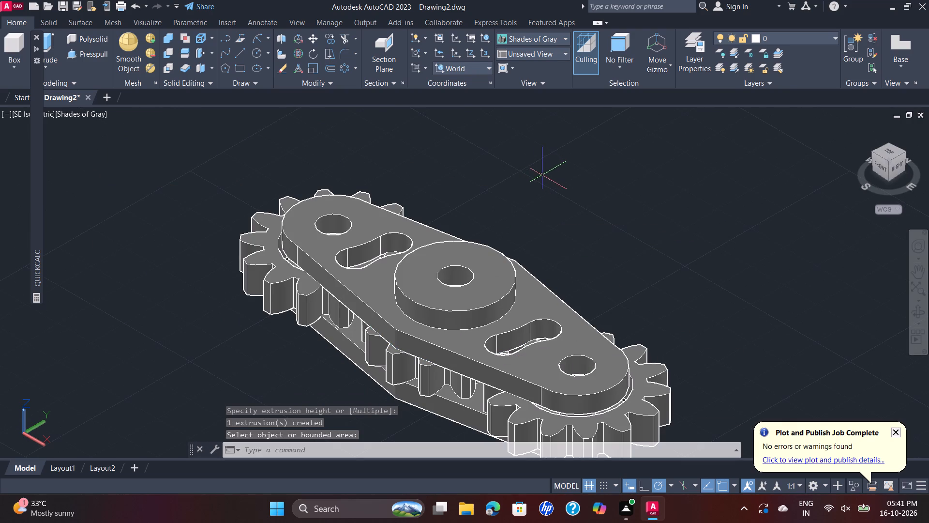
Open the properties of the gear at the left-hand end of the assembly.
{"action": "middle_click_drag", "start_coordinate": [543, 175], "coordinate": [581, 305], "text": "shift"}
{"action": "scroll", "coordinate": [584, 271], "scroll_direction": "down", "scroll_amount": 1, "text": "shift"}
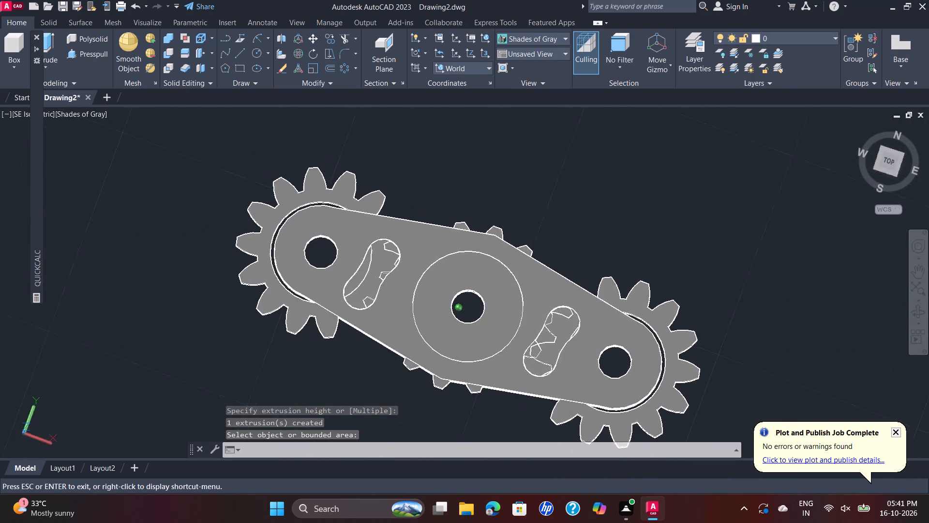
{"action": "middle_click_drag", "start_coordinate": [581, 305], "coordinate": [582, 206], "text": "shift"}
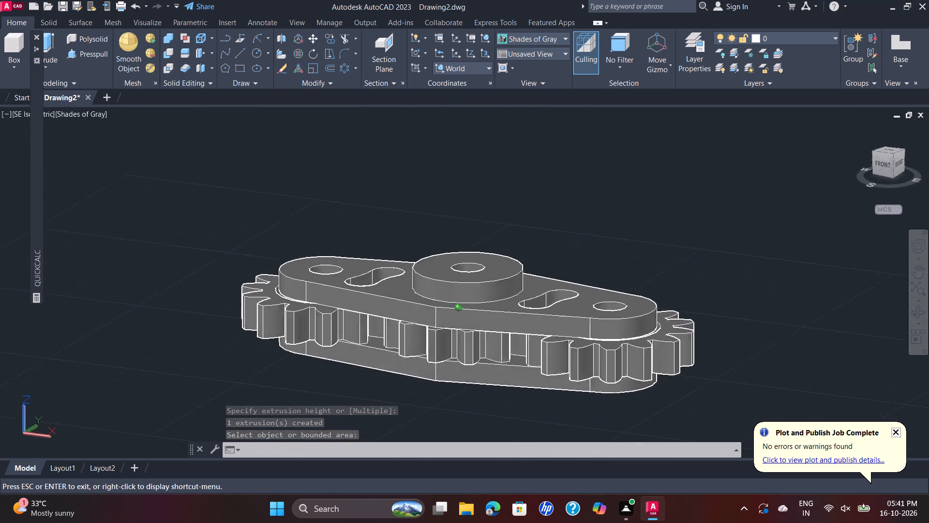
{"action": "middle_click_drag", "start_coordinate": [582, 206], "coordinate": [595, 233], "text": "shift"}
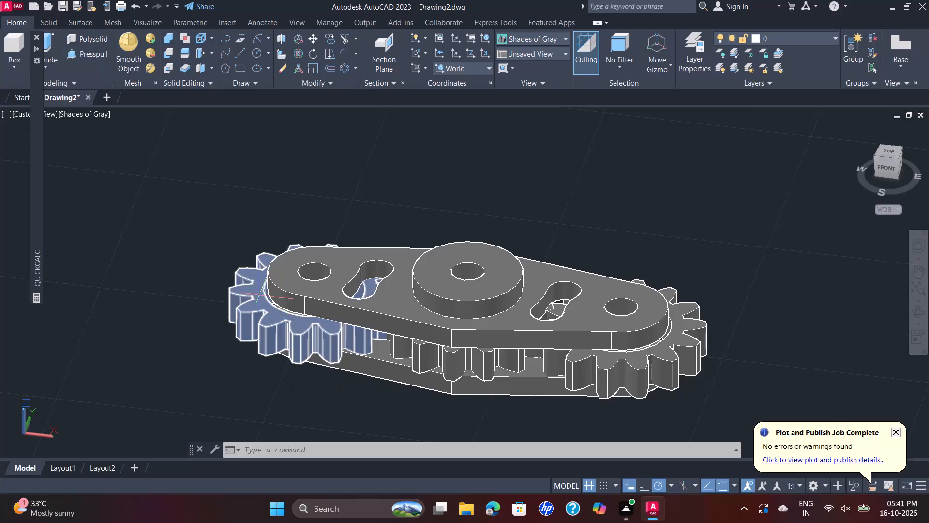
{"action": "left_click", "coordinate": [239, 291]}
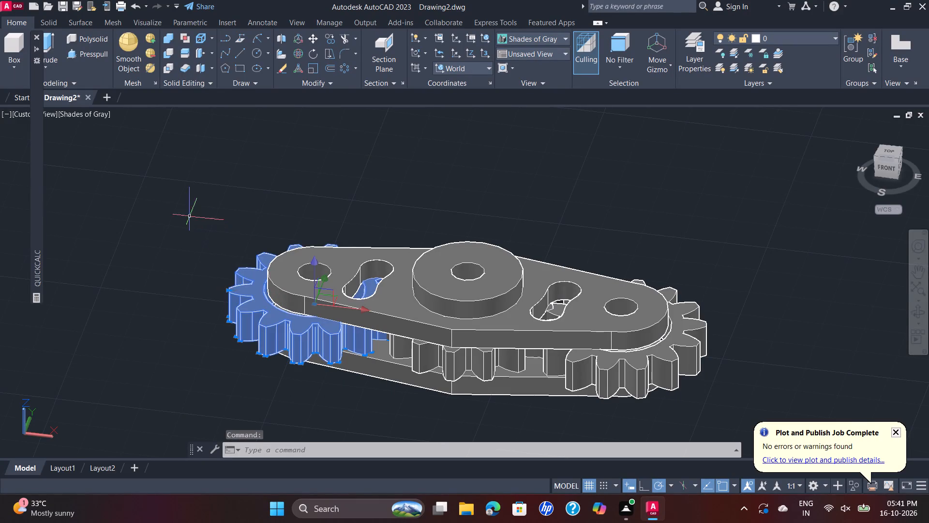
{"action": "key", "text": "p"}
{"action": "key", "text": "r"}
{"action": "key", "text": "Return"}
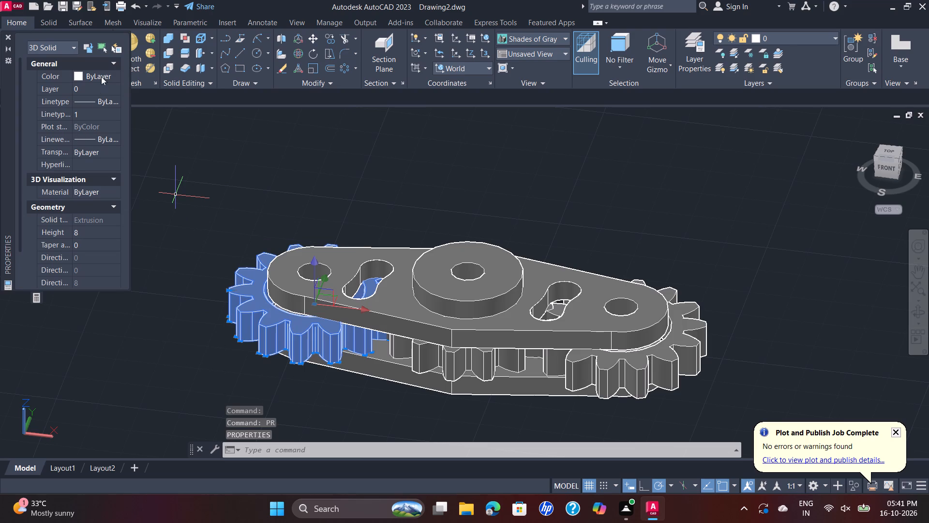
Change the selection to the gear at the assembly's right-hand end and set its color to Color 52.
{"action": "left_click", "coordinate": [100, 47]}
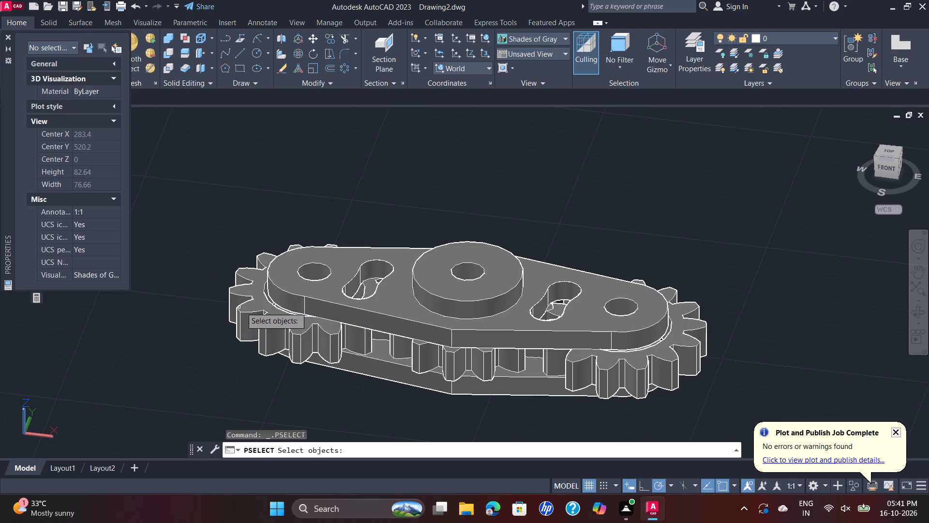
{"action": "left_click", "coordinate": [241, 307]}
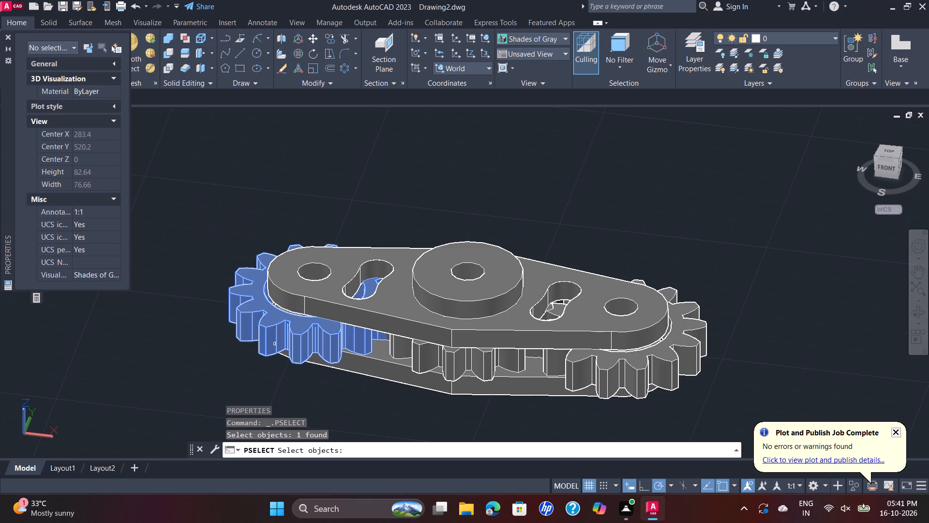
{"action": "left_click", "coordinate": [659, 371]}
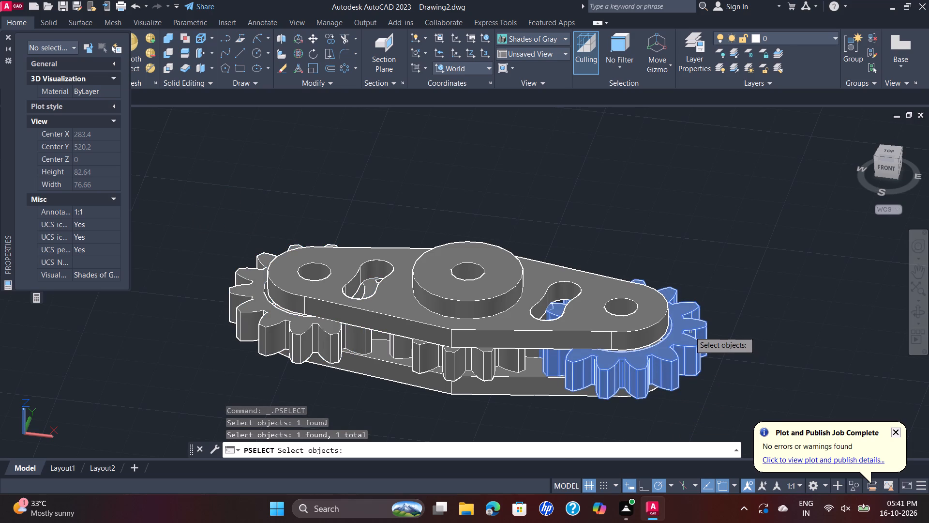
{"action": "right_click", "coordinate": [134, 123]}
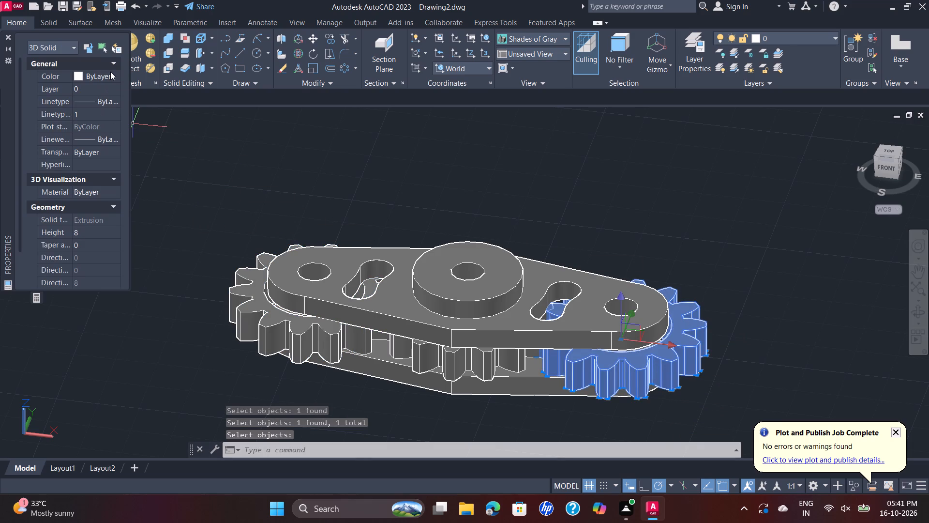
{"action": "left_click", "coordinate": [111, 77]}
{"action": "left_click", "coordinate": [115, 77]}
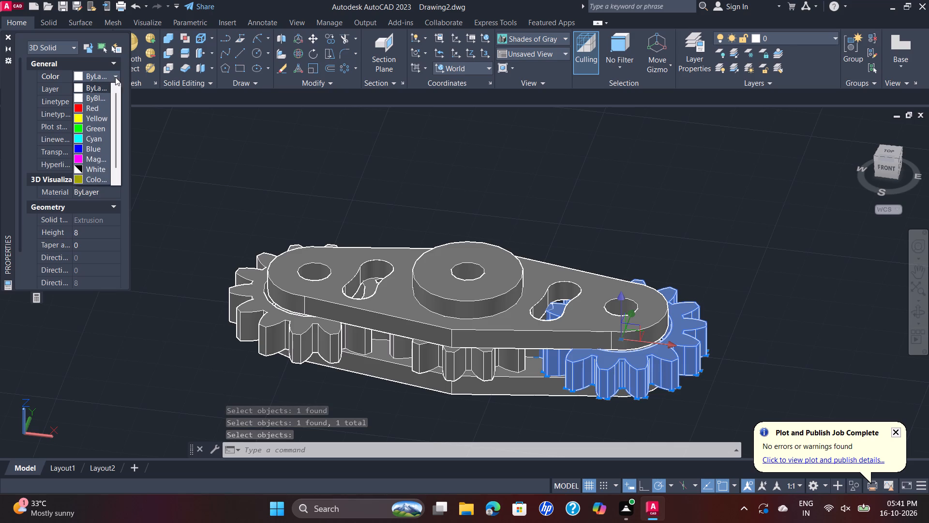
{"action": "left_click", "coordinate": [77, 180]}
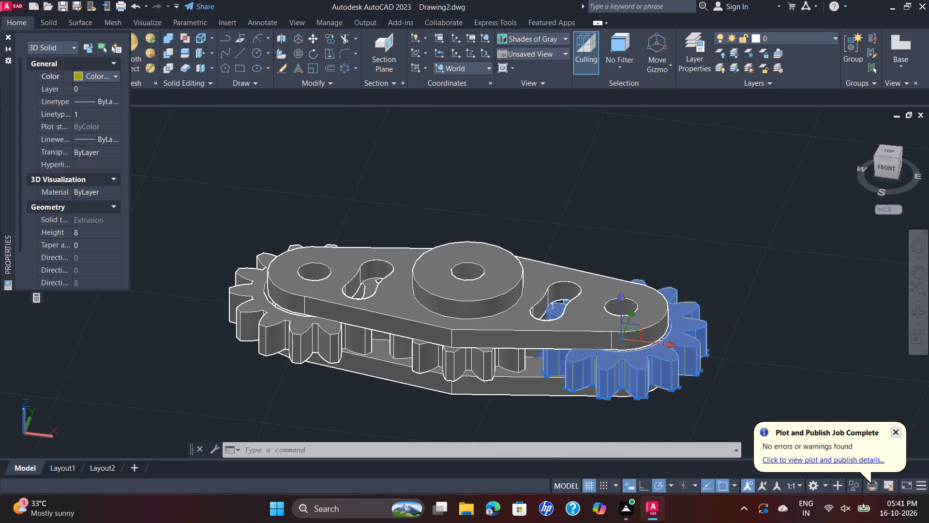
{"action": "scroll", "coordinate": [644, 380], "scroll_direction": "up", "scroll_amount": 3}
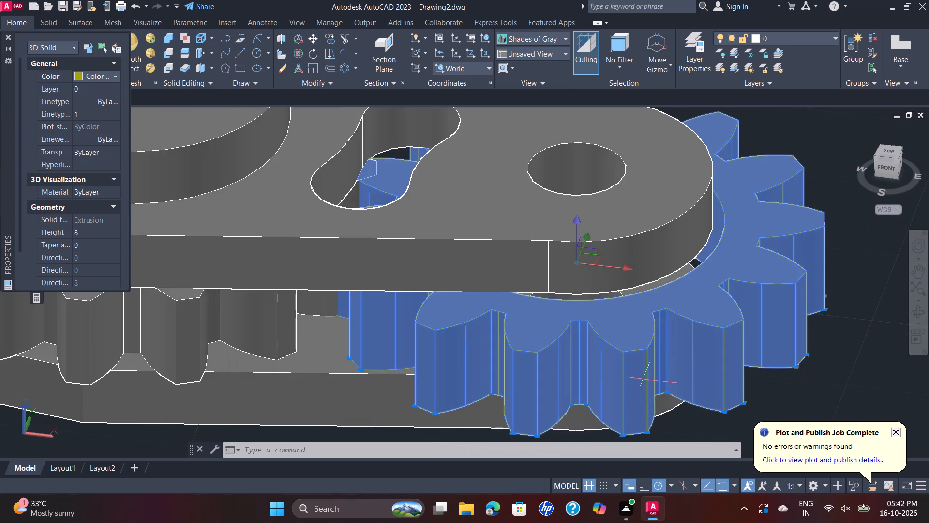
{"action": "scroll", "coordinate": [641, 379], "scroll_direction": "down", "scroll_amount": 2}
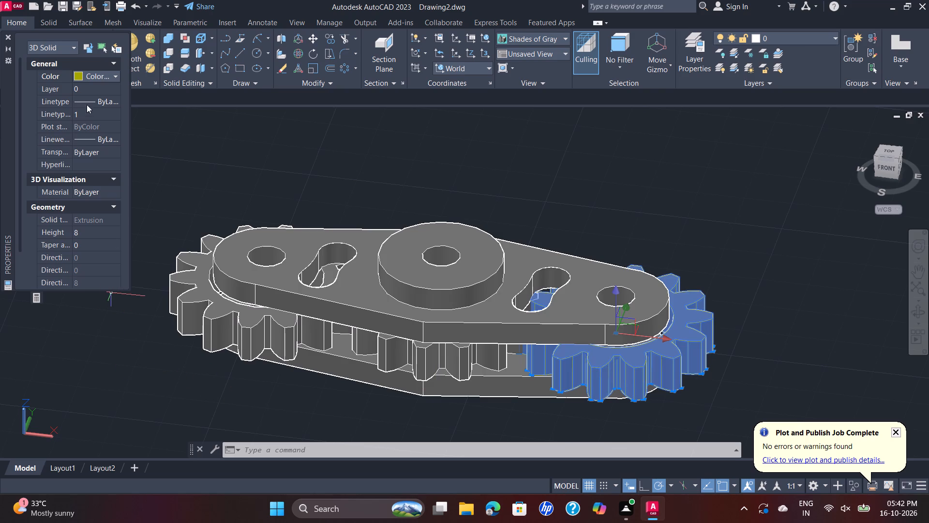
{"action": "left_click", "coordinate": [112, 76]}
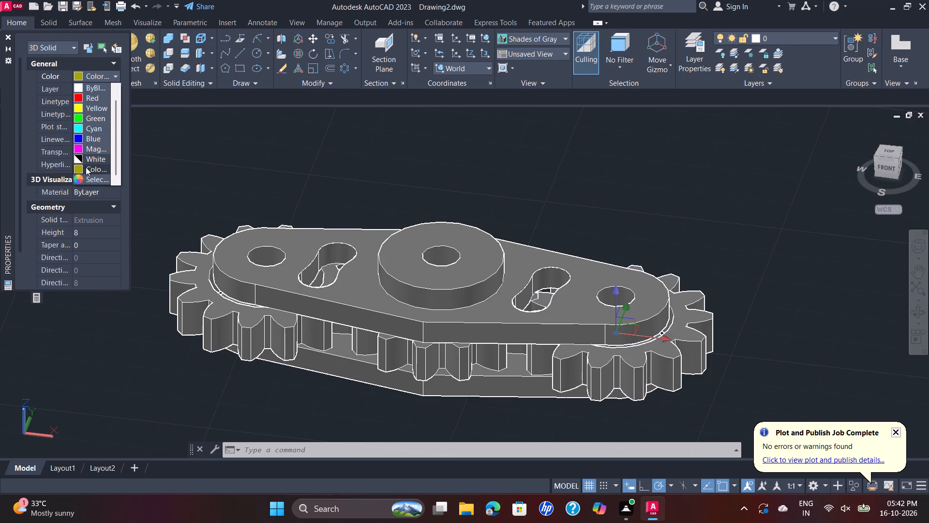
{"action": "scroll", "coordinate": [86, 168], "scroll_direction": "down", "scroll_amount": 1}
{"action": "left_click", "coordinate": [78, 170]}
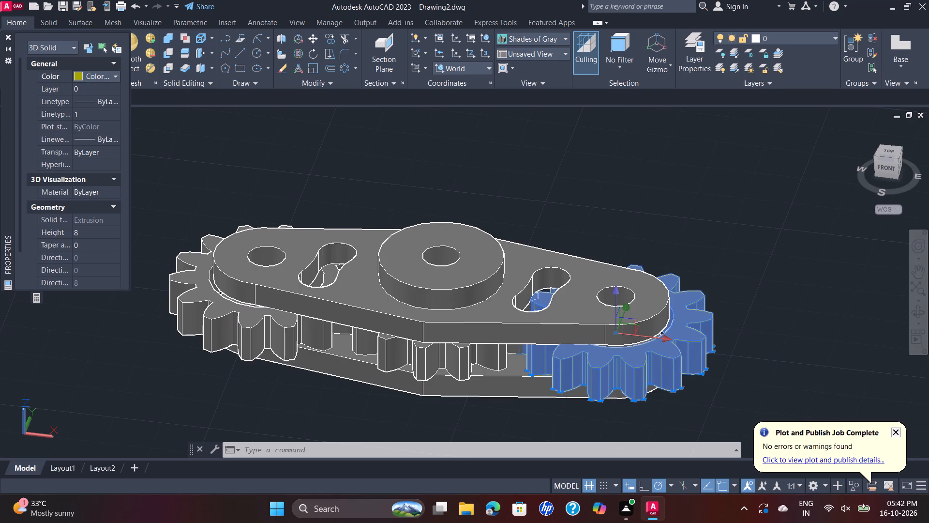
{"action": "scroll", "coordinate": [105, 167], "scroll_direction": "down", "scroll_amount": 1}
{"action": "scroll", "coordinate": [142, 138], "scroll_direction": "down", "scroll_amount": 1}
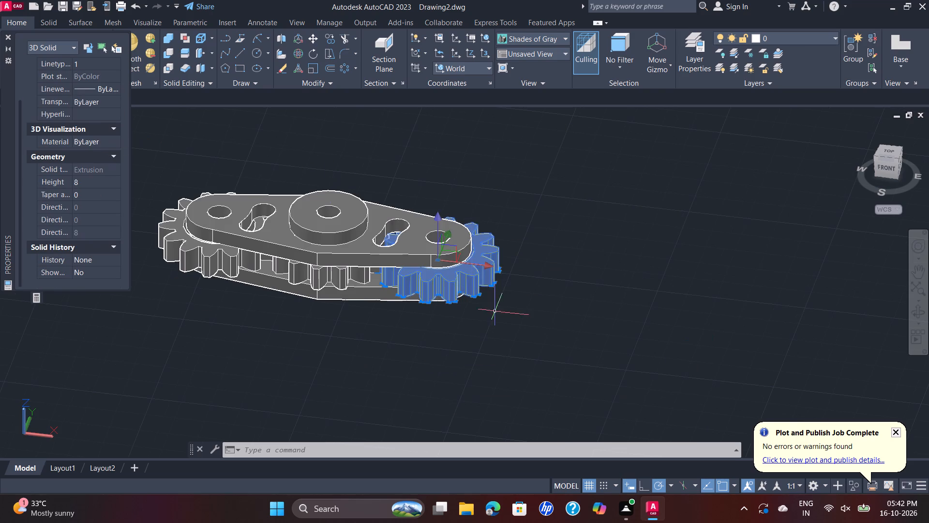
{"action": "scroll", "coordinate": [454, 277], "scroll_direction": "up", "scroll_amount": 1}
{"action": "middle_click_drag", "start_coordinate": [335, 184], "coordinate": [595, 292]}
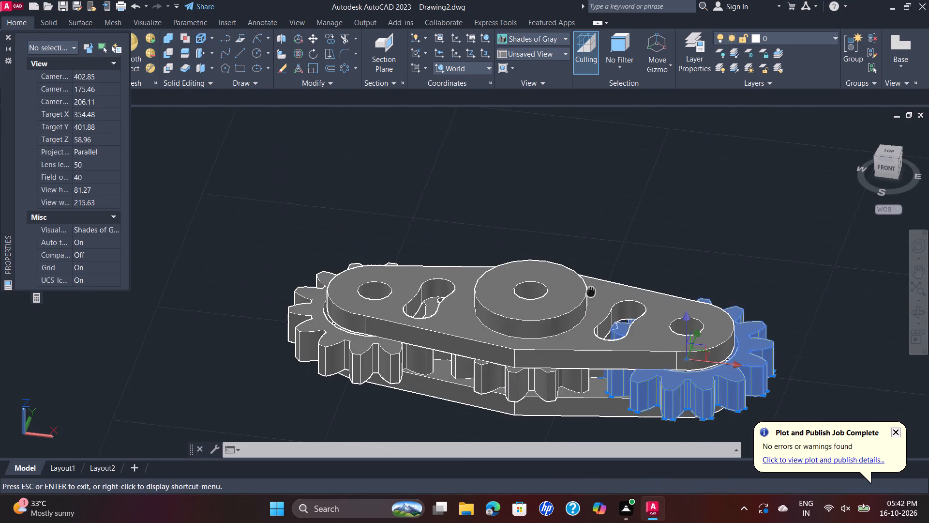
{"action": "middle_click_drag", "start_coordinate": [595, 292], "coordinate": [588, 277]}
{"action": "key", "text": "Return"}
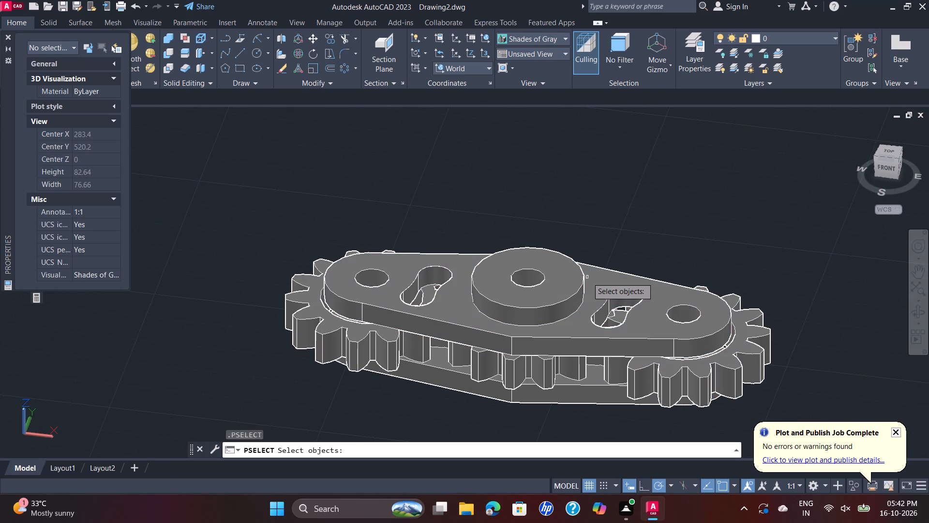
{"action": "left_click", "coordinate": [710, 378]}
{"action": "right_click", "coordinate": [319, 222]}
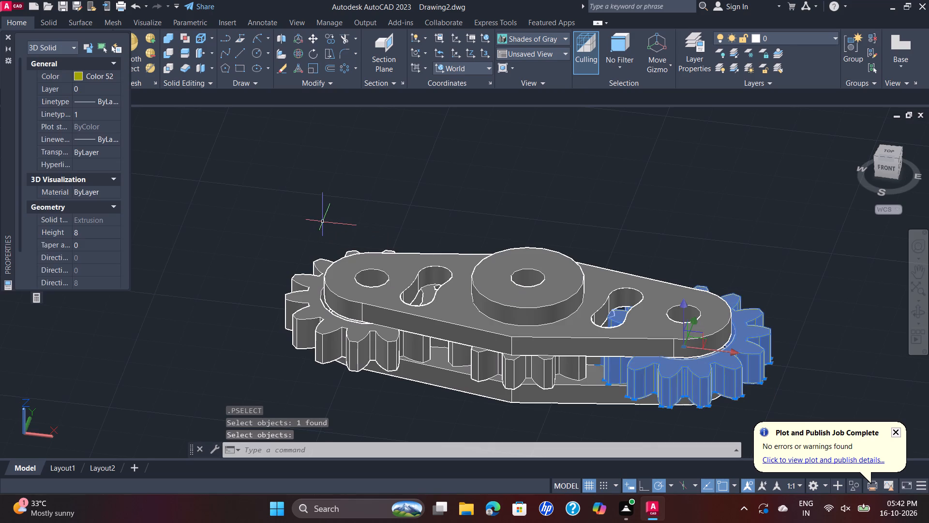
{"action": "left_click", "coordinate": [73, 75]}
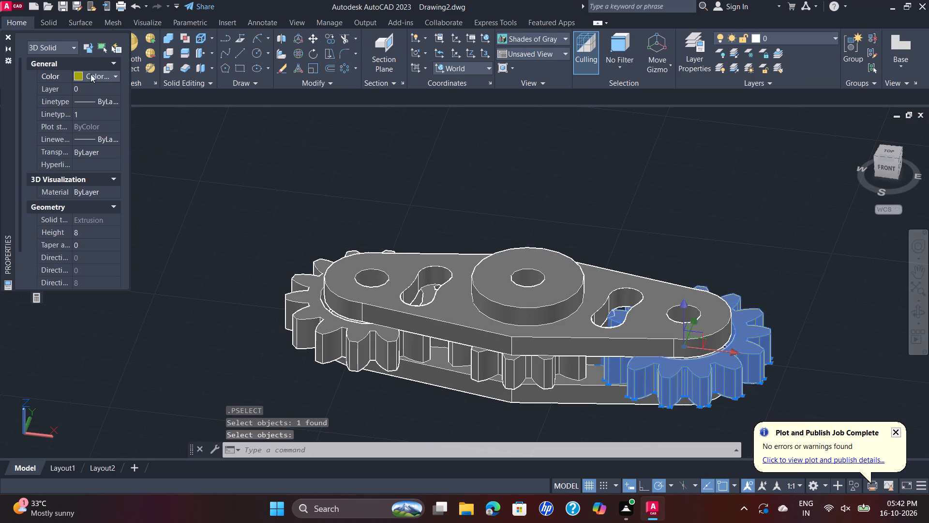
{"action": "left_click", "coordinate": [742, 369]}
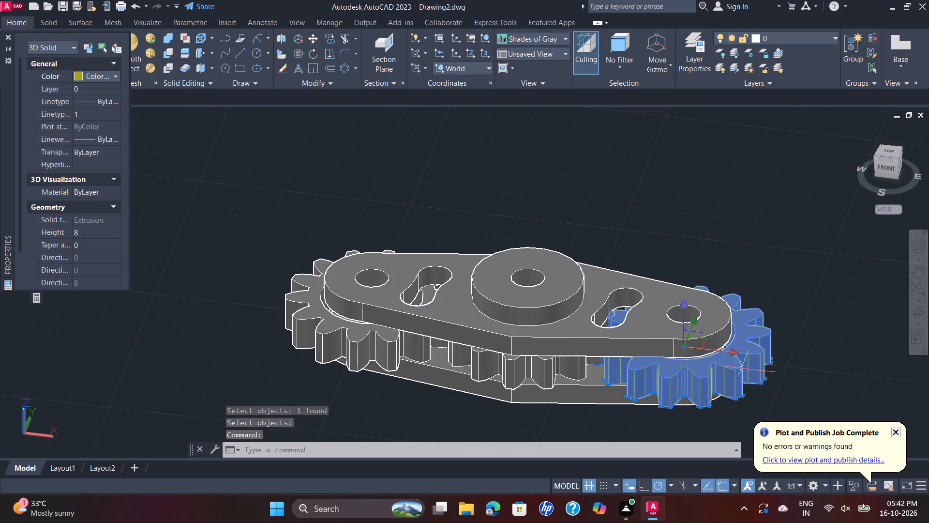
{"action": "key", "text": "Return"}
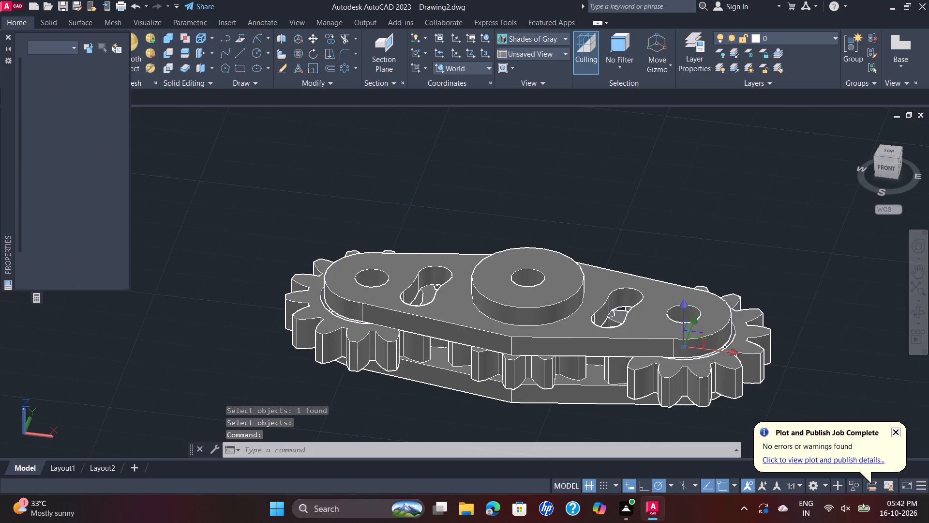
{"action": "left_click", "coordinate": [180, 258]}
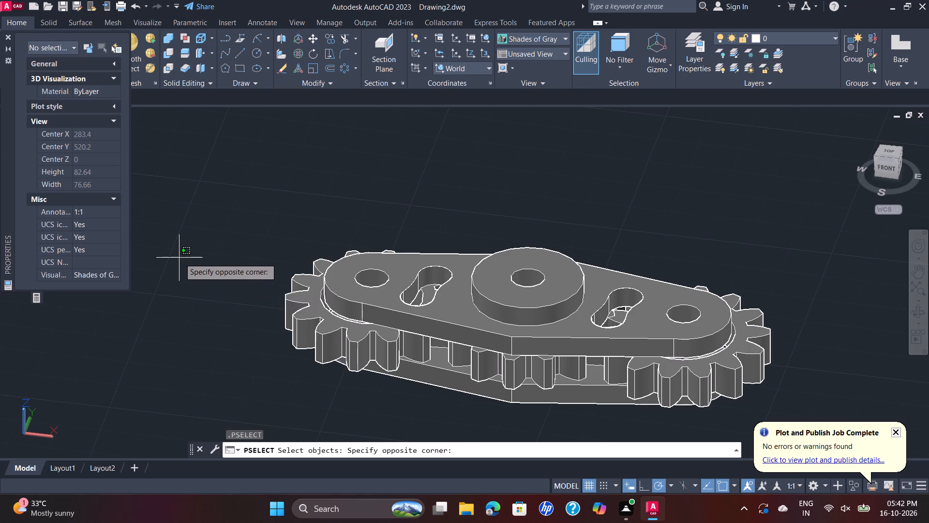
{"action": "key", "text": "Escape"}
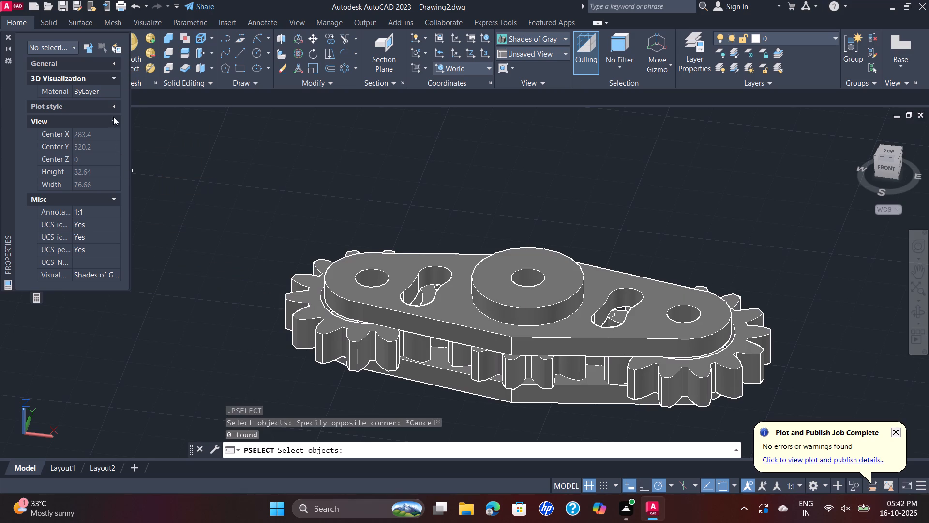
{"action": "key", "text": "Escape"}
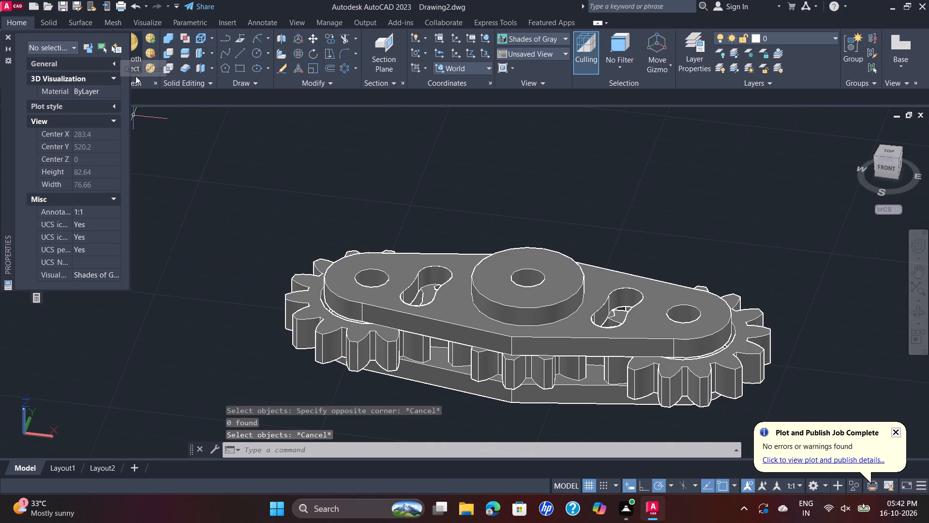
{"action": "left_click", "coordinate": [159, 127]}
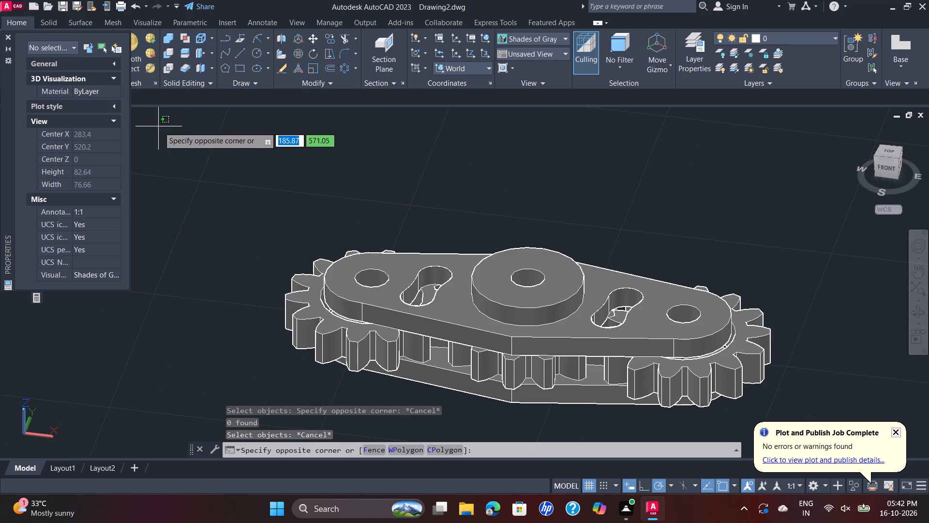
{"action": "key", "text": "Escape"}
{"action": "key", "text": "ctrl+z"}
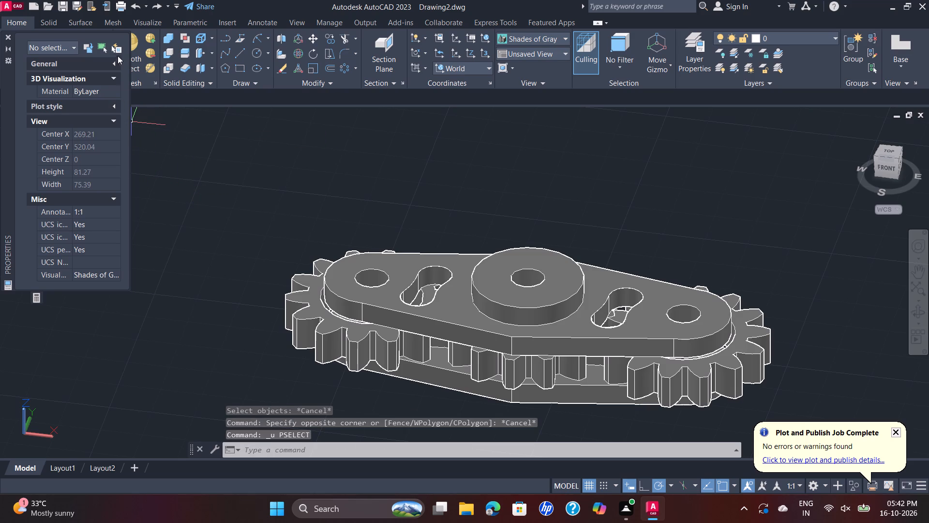
Close the object properties and switch the visual style to Realistic.
{"action": "left_click", "coordinate": [8, 35]}
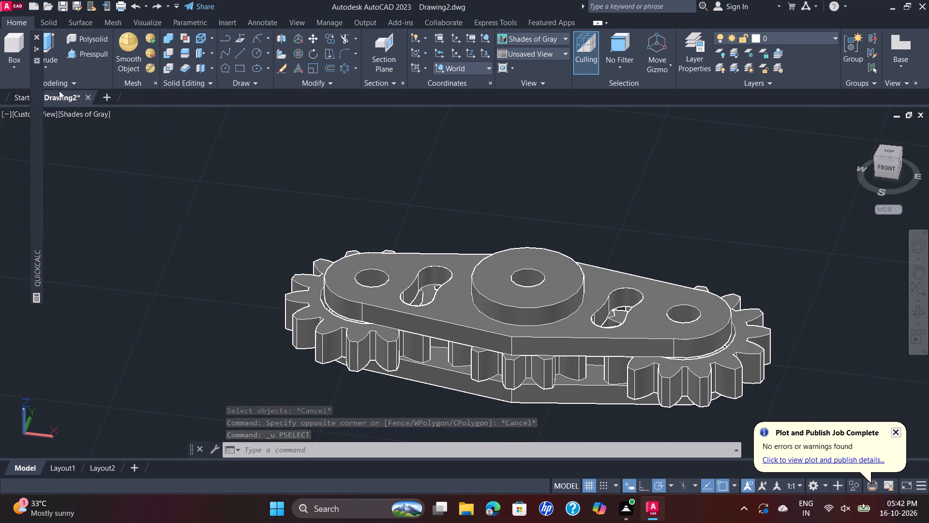
{"action": "left_click", "coordinate": [82, 113]}
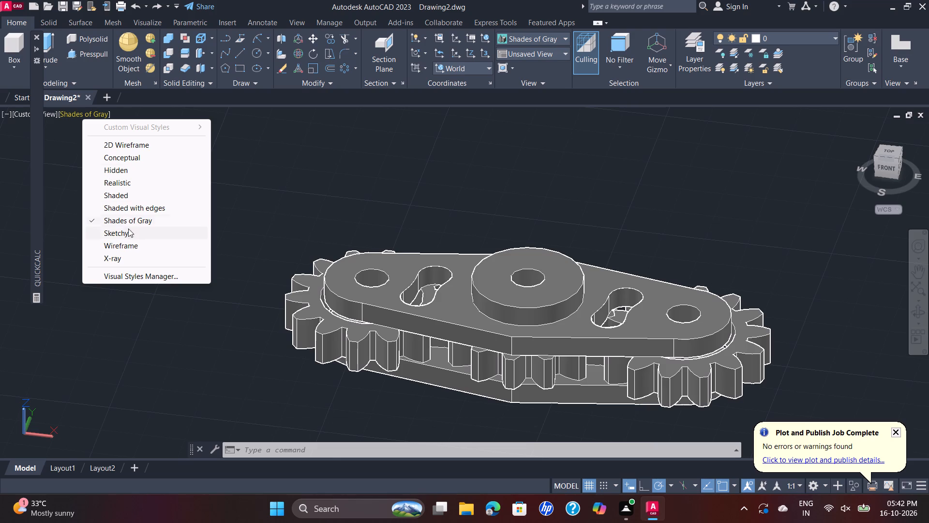
{"action": "left_click", "coordinate": [142, 180]}
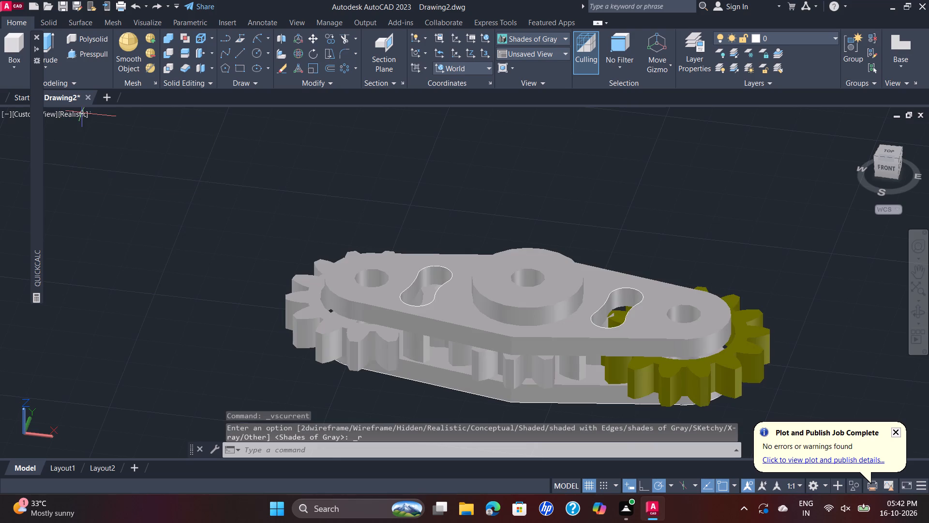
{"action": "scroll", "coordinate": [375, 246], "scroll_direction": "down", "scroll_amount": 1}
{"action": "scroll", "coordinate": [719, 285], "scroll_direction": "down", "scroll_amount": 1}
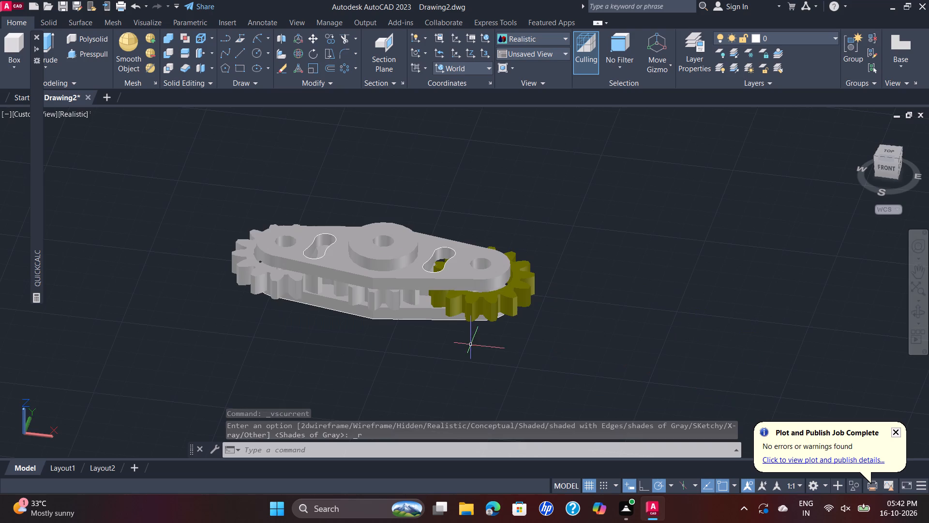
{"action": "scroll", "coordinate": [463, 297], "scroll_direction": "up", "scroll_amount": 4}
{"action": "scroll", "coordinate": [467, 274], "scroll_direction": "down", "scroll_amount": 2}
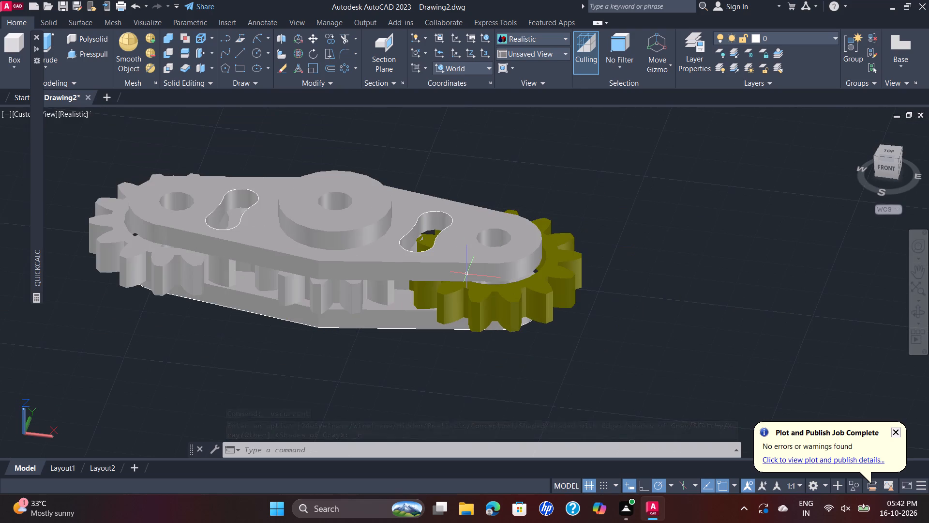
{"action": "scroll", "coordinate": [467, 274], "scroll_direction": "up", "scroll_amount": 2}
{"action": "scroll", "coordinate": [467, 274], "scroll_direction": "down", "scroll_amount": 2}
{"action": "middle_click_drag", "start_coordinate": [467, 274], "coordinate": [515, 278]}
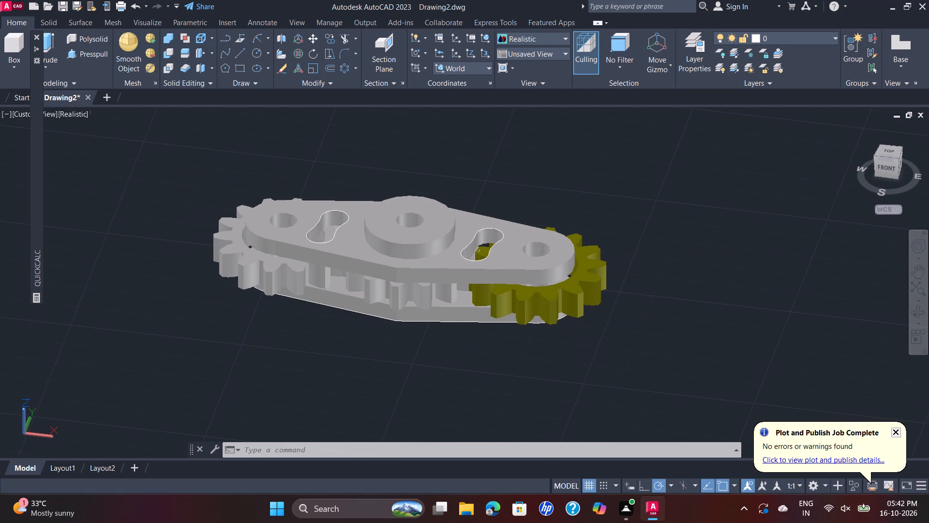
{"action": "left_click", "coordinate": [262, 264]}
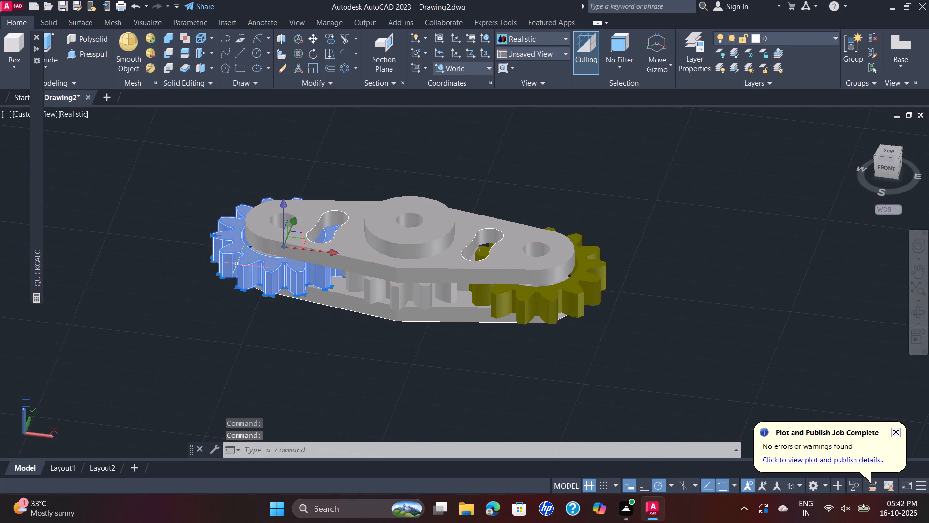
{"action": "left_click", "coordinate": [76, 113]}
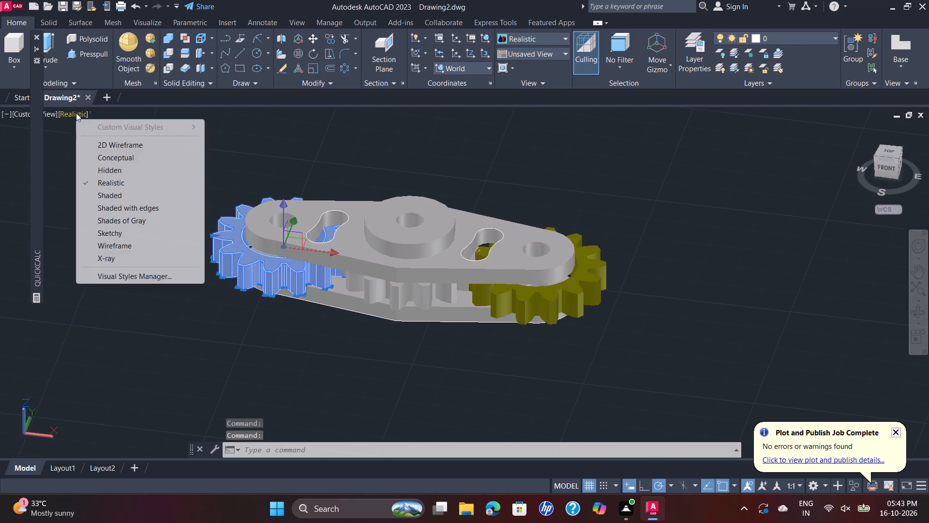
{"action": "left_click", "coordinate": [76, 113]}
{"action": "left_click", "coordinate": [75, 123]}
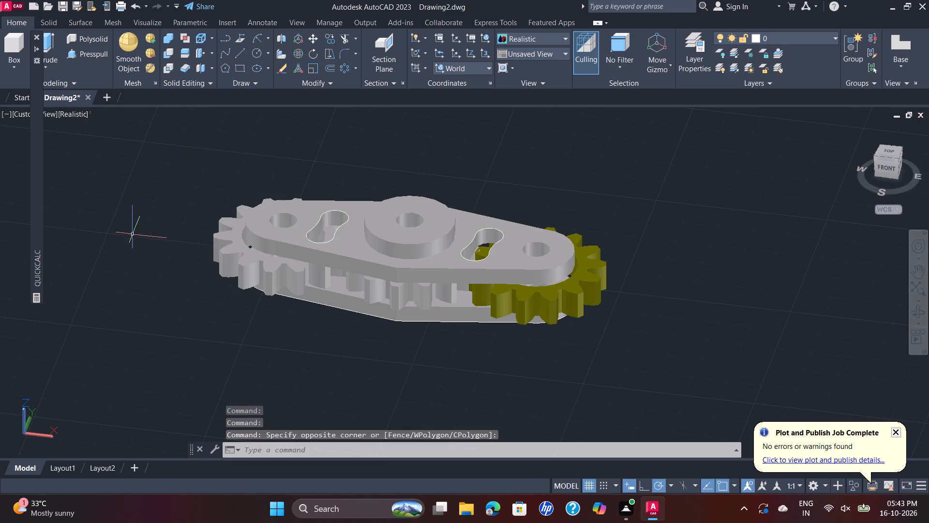
Set the color of the still uncolored gear at the assembly's left-hand end to Color 52 in its properties.
{"action": "key", "text": "p"}
{"action": "key", "text": "r"}
{"action": "key", "text": "Return"}
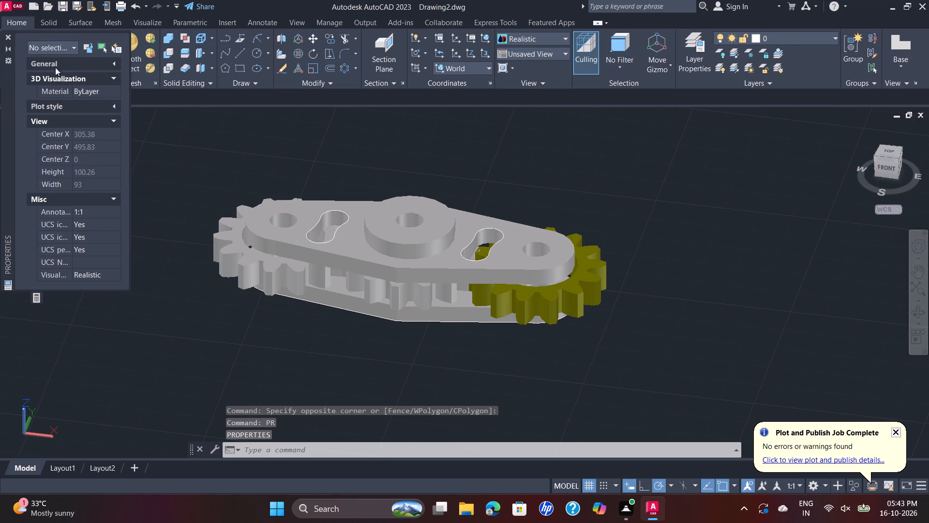
{"action": "left_click", "coordinate": [103, 47]}
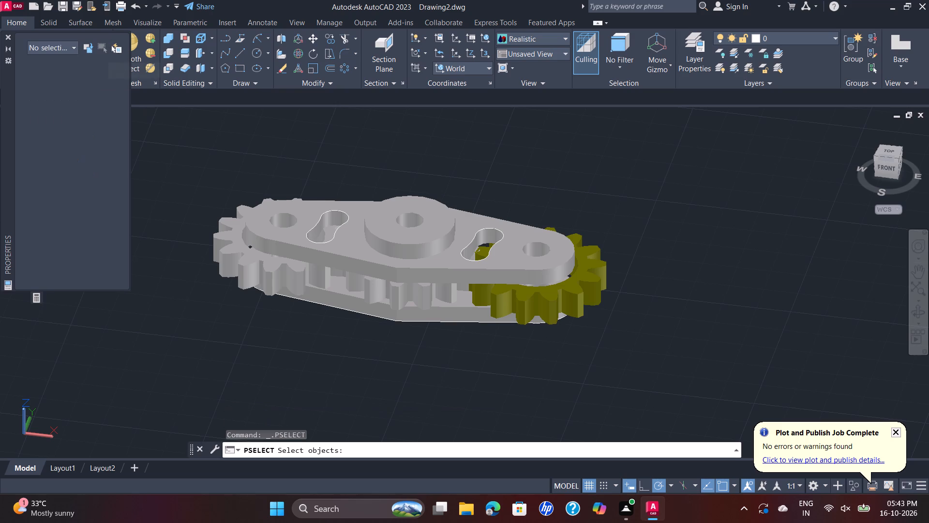
{"action": "left_click", "coordinate": [231, 264]}
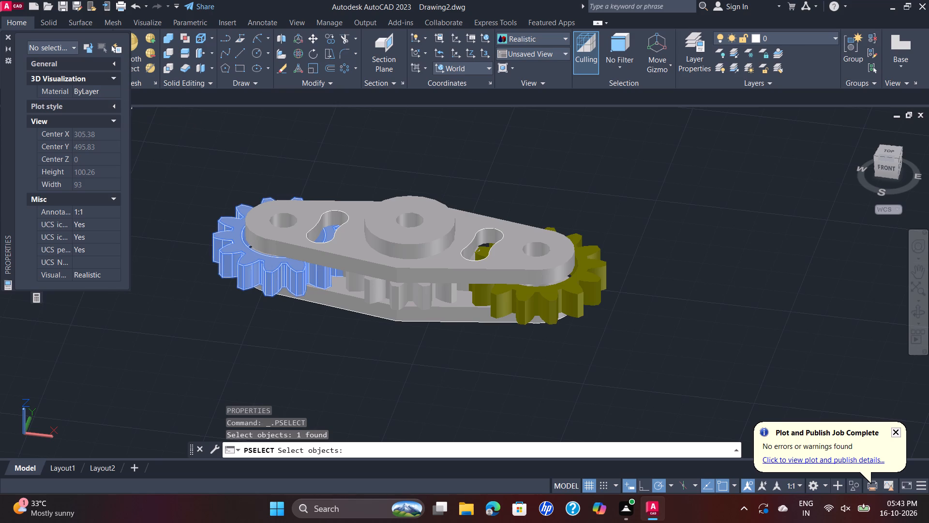
{"action": "left_click", "coordinate": [235, 222]}
{"action": "triple_click", "coordinate": [230, 225]}
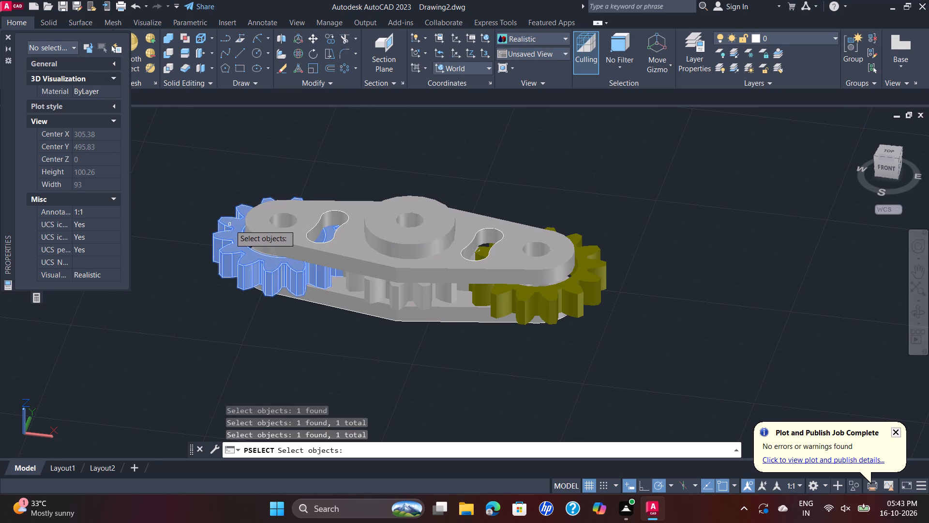
{"action": "right_click", "coordinate": [204, 165]}
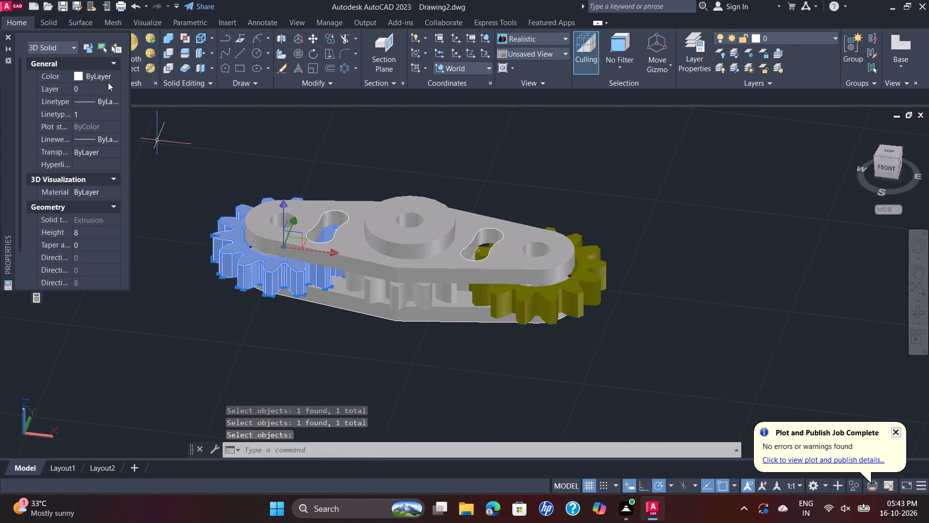
{"action": "left_click", "coordinate": [112, 73]}
{"action": "left_click", "coordinate": [112, 76]}
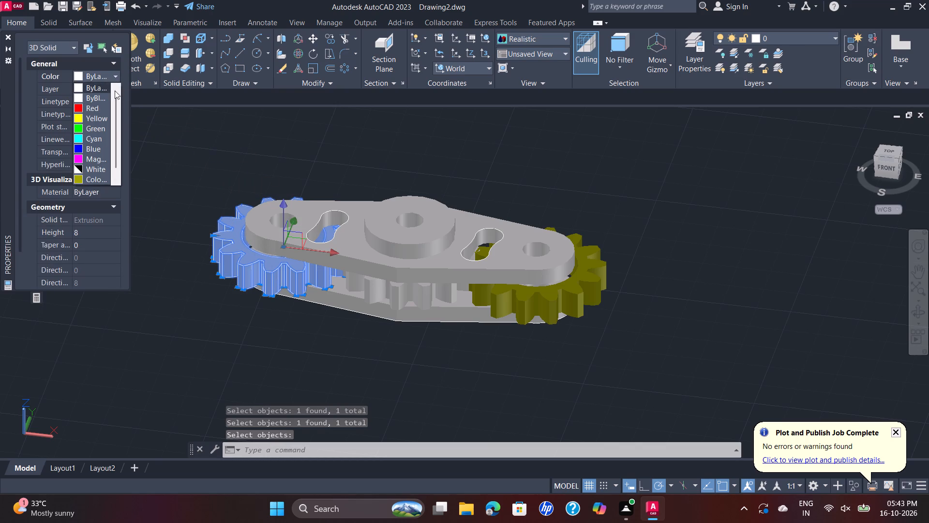
{"action": "left_click", "coordinate": [73, 180]}
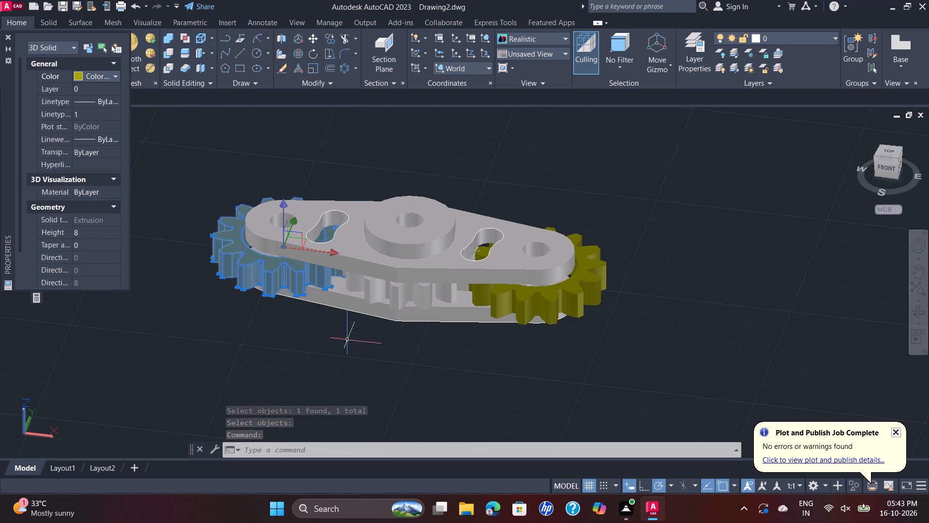
Change the selection to the bottom plate beneath the gears and open the choices for its color.
{"action": "left_click", "coordinate": [356, 308]}
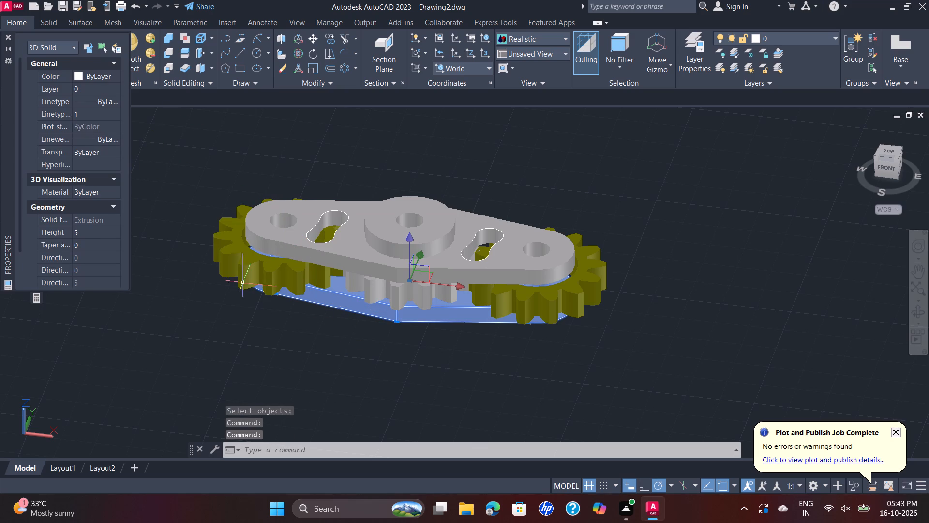
{"action": "left_click", "coordinate": [77, 77]}
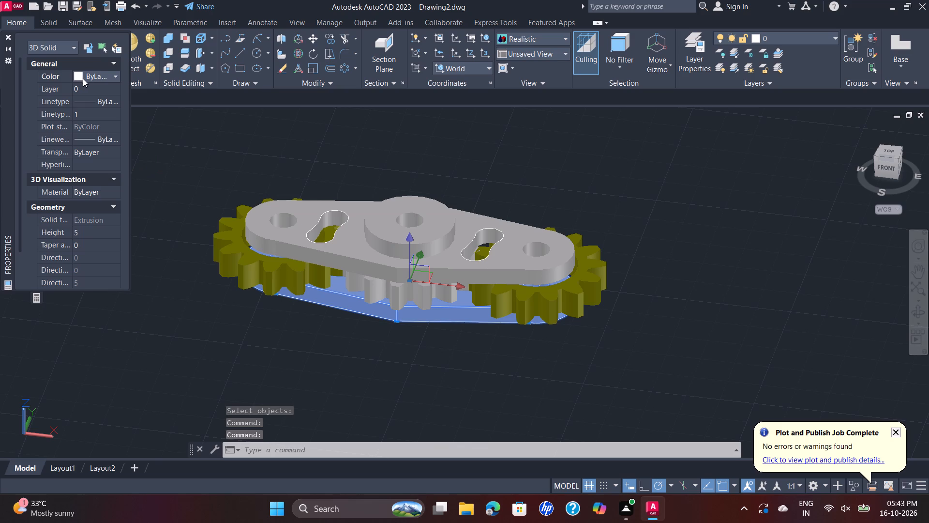
{"action": "left_click", "coordinate": [114, 79]}
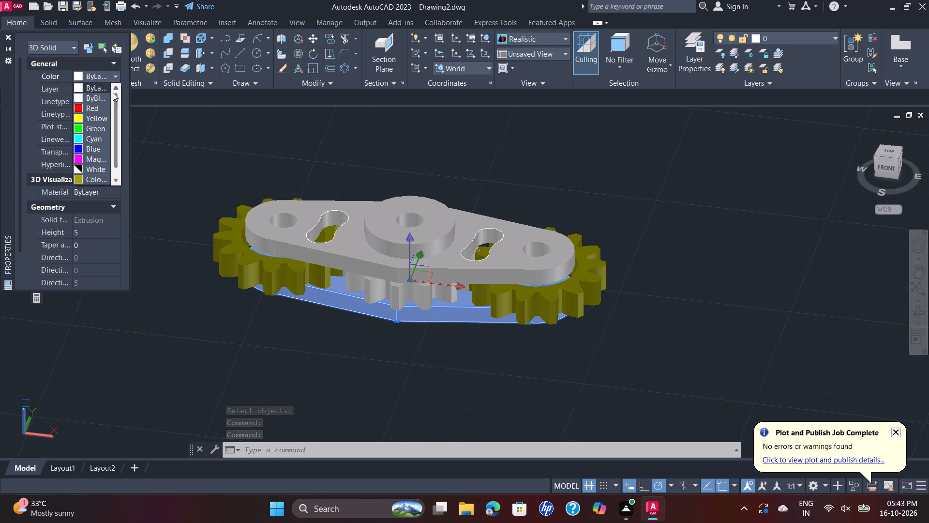
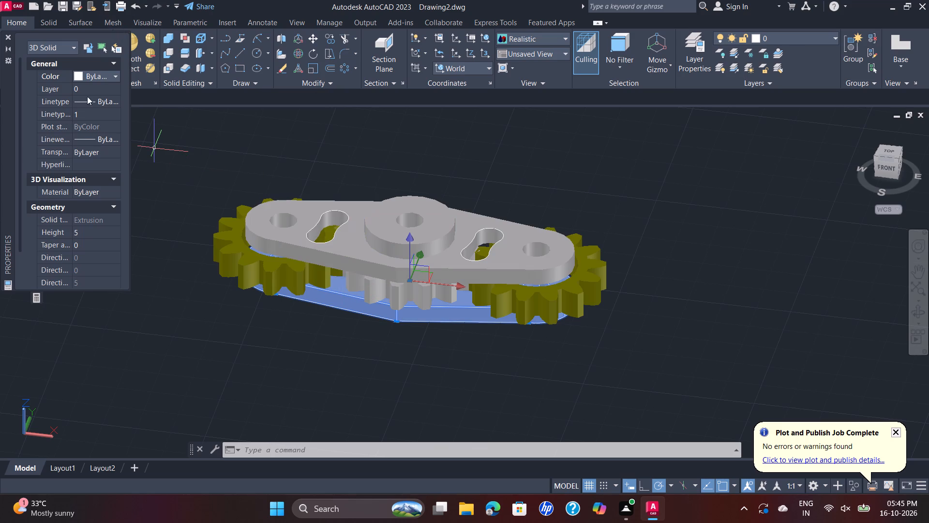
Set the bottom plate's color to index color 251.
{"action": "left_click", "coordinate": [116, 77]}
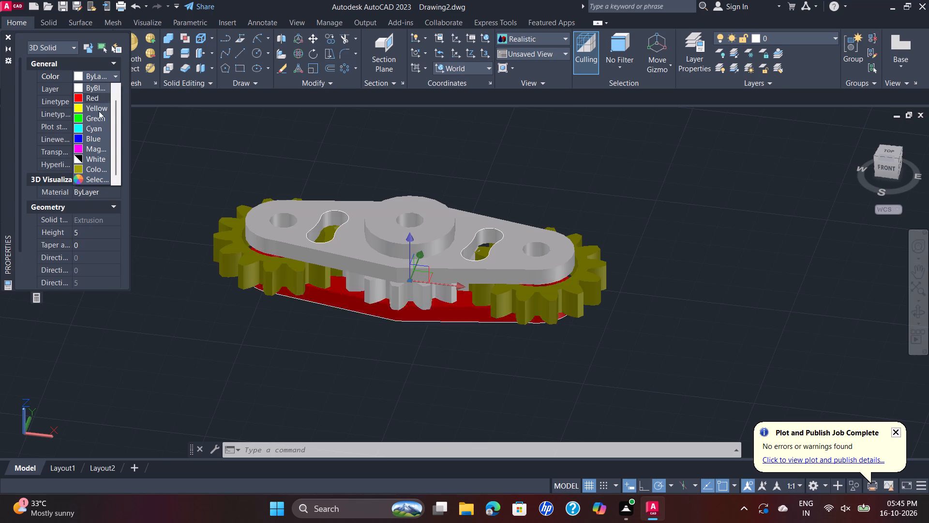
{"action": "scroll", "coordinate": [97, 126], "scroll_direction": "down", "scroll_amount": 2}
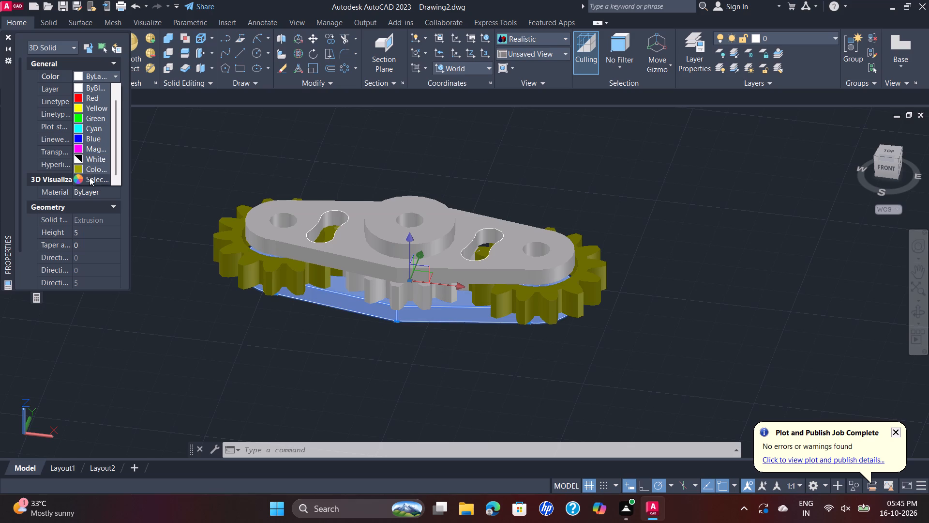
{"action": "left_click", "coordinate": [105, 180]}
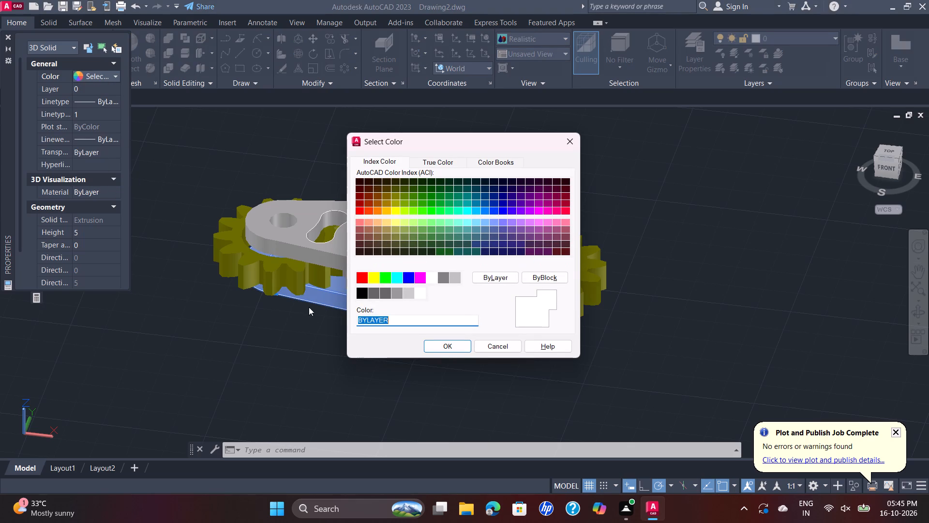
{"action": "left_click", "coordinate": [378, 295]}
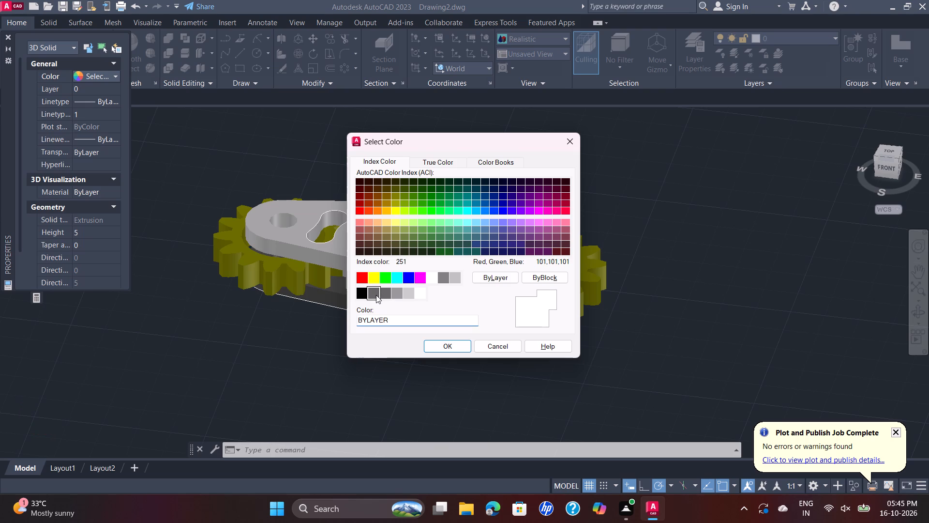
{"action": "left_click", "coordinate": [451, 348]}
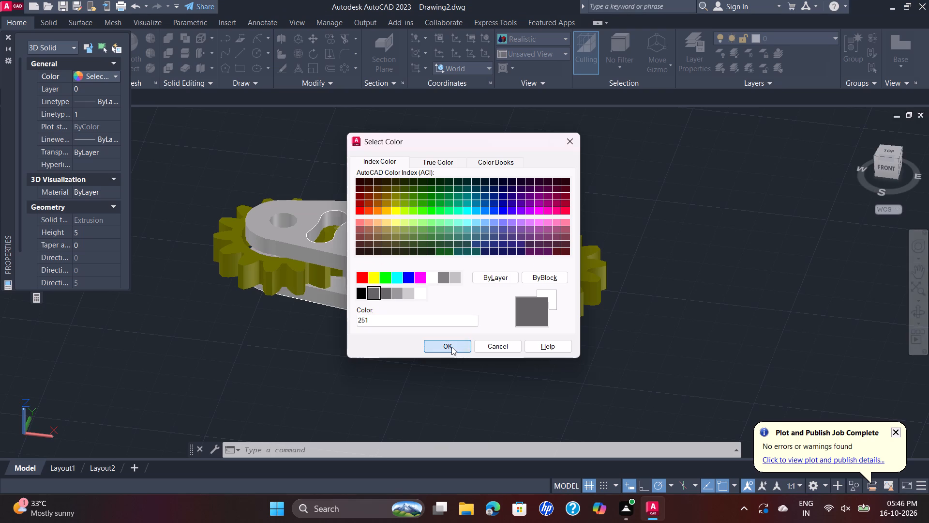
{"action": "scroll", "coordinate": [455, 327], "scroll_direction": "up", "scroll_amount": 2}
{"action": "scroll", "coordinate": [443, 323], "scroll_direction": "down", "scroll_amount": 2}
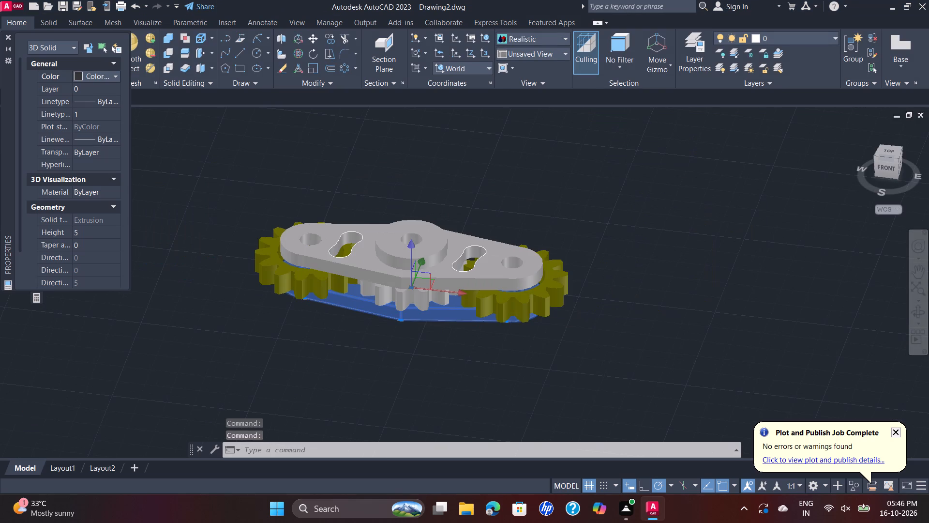
Reselect the bottom plate beneath the gears and set its color to index color 8.
{"action": "left_click", "coordinate": [293, 300]}
{"action": "left_click", "coordinate": [355, 255]}
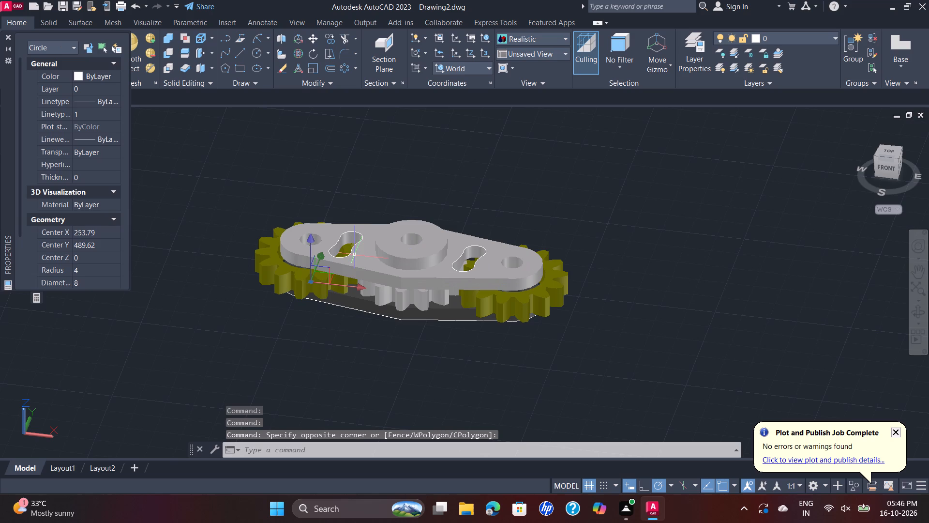
{"action": "scroll", "coordinate": [425, 304], "scroll_direction": "up", "scroll_amount": 2}
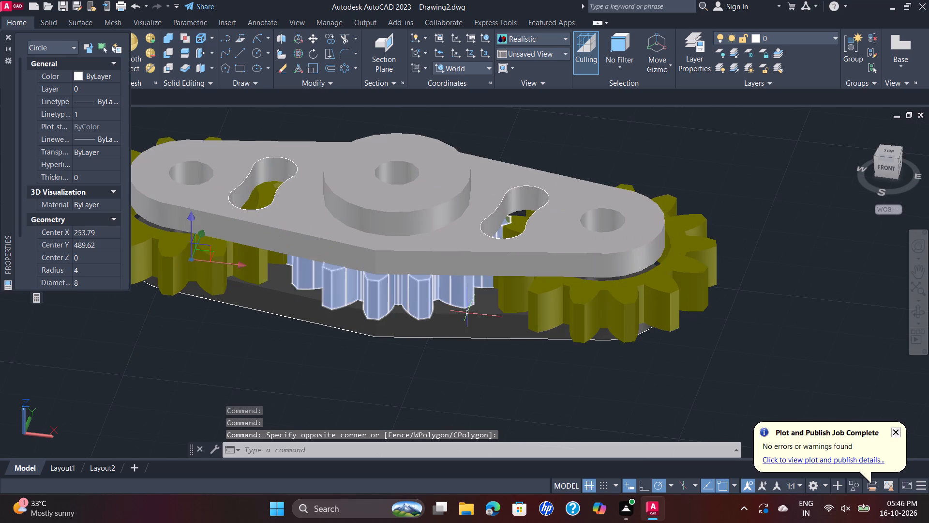
{"action": "left_click", "coordinate": [479, 320]}
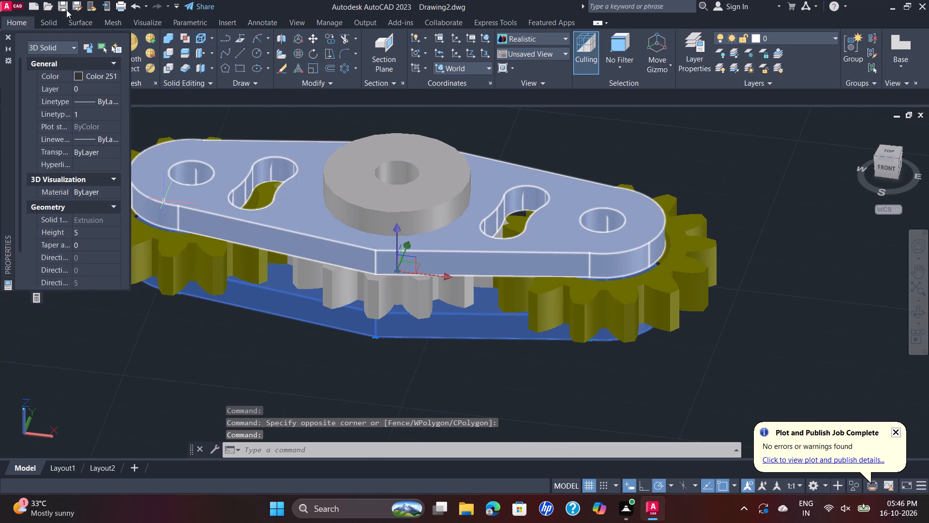
{"action": "left_click", "coordinate": [82, 70]}
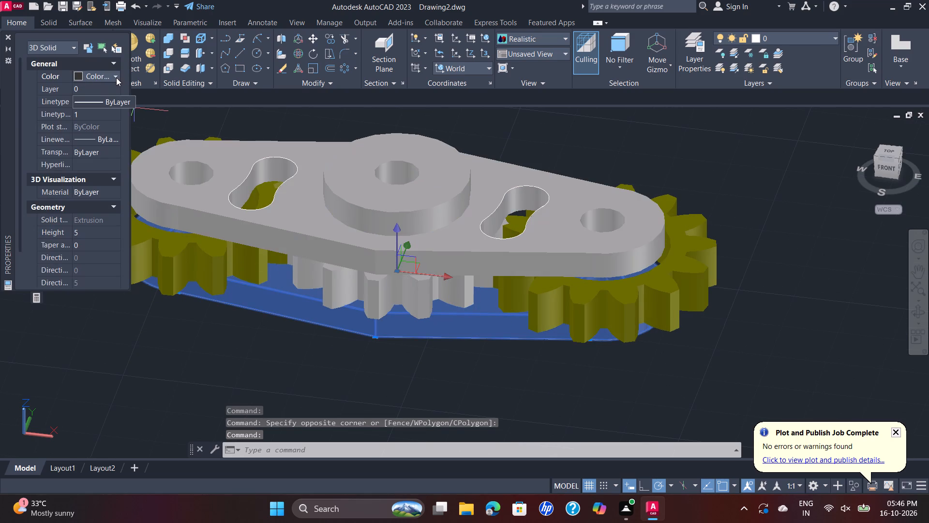
{"action": "left_click", "coordinate": [116, 77]}
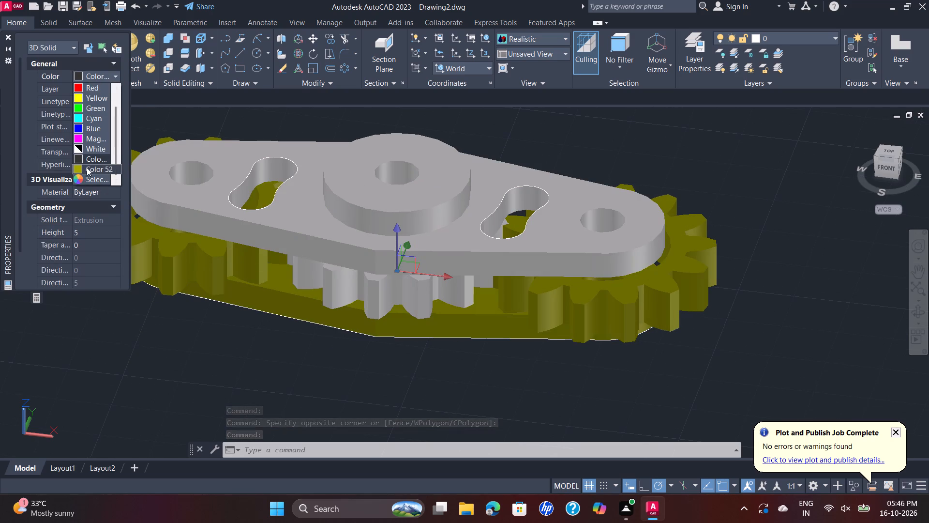
{"action": "left_click", "coordinate": [108, 178]}
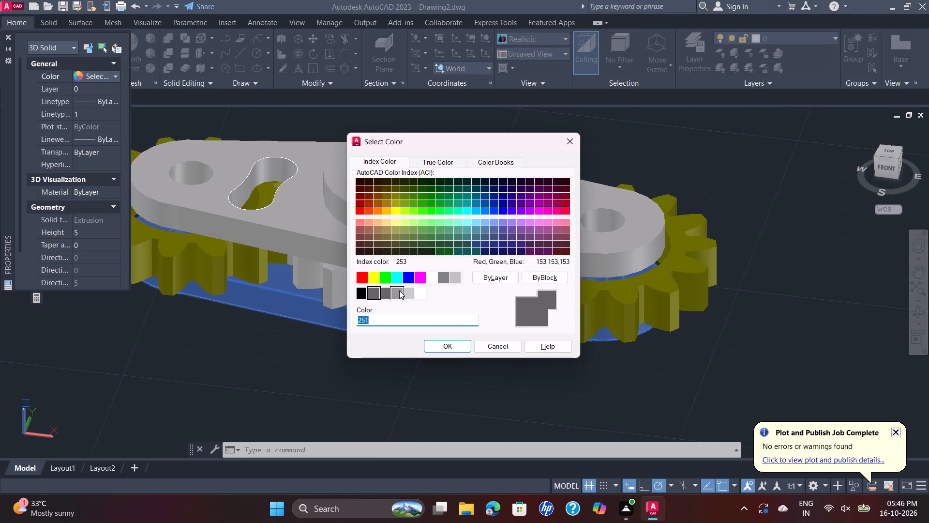
{"action": "left_click", "coordinate": [443, 281]}
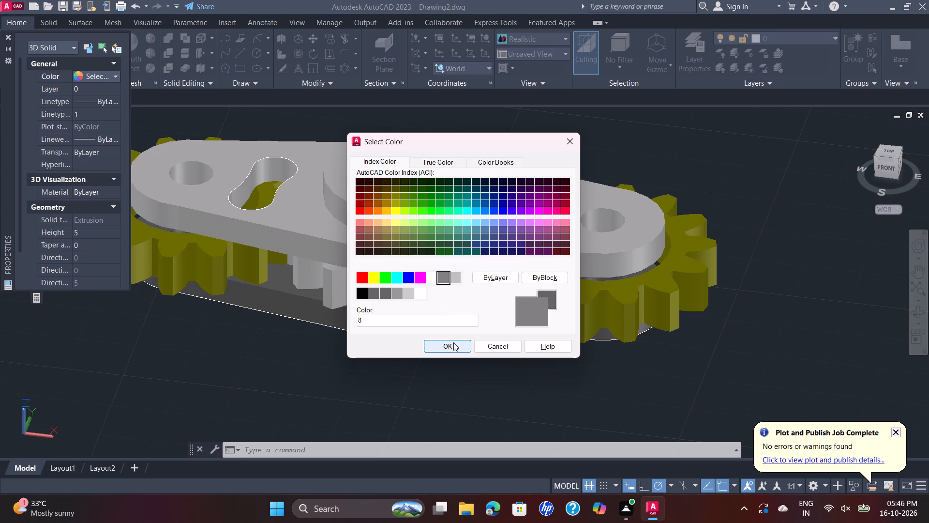
{"action": "left_click", "coordinate": [452, 344]}
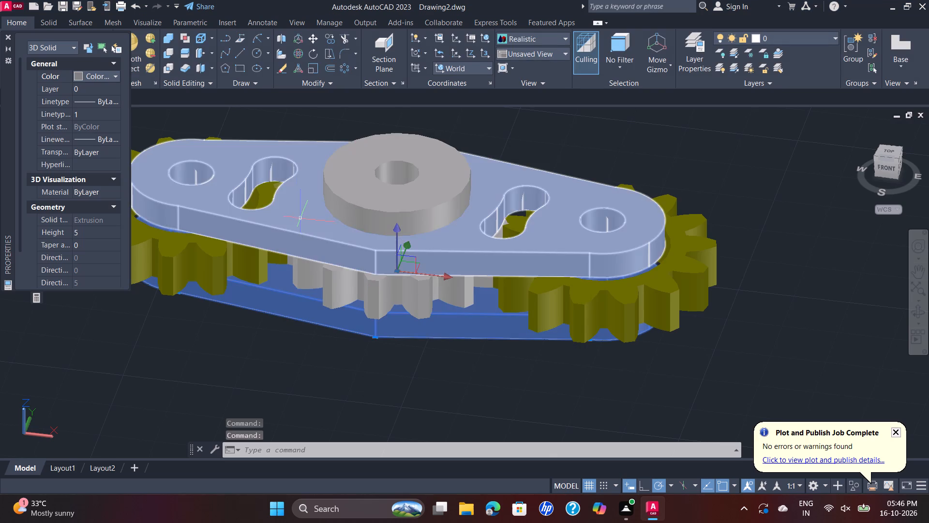
Change the selection to the slotted top plate and set its color to Color 8.
{"action": "left_click", "coordinate": [300, 218]}
{"action": "left_click", "coordinate": [108, 74]}
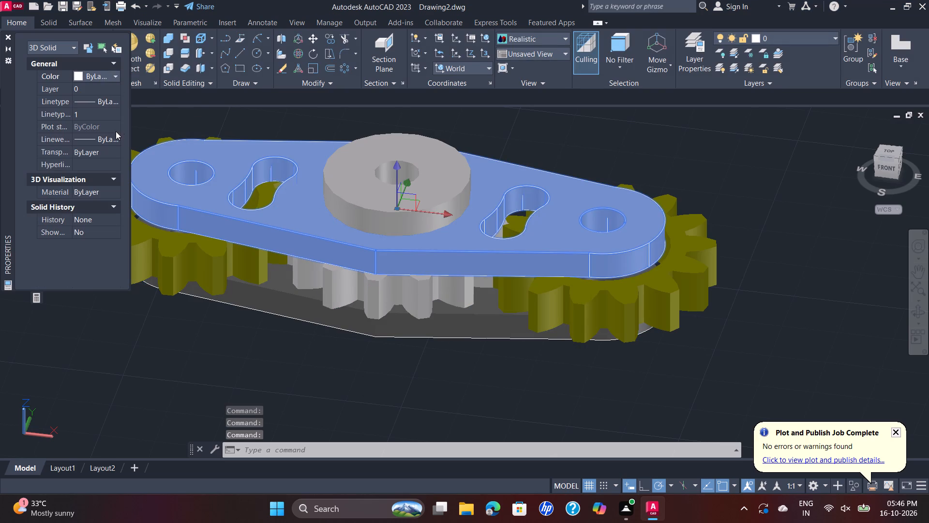
{"action": "left_click", "coordinate": [115, 73]}
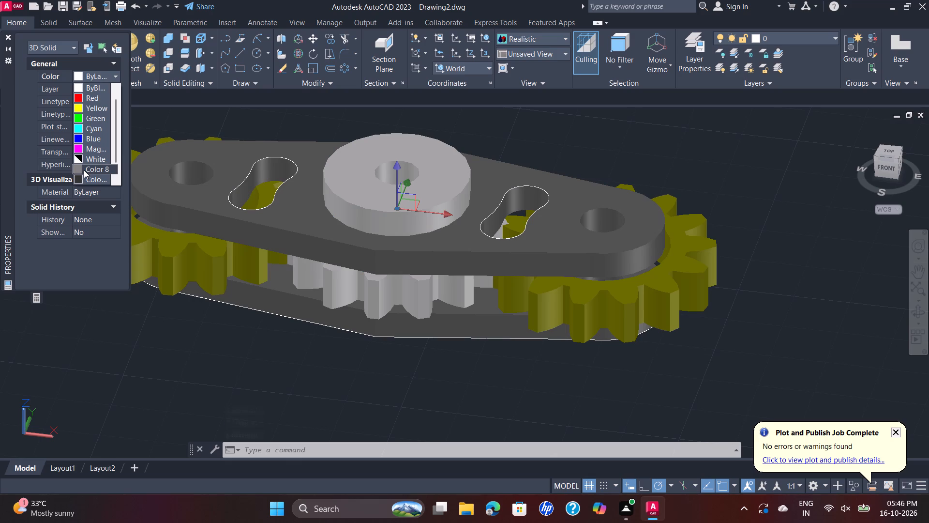
{"action": "left_click", "coordinate": [84, 170]}
{"action": "scroll", "coordinate": [422, 127], "scroll_direction": "down", "scroll_amount": 1}
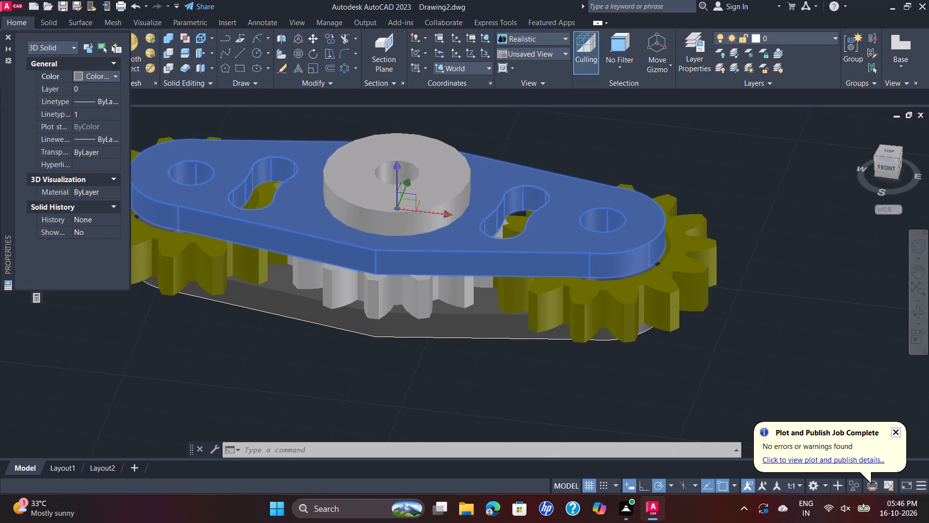
Change the selection to the middle gear between the plates and set its color to Yellow.
{"action": "scroll", "coordinate": [532, 166], "scroll_direction": "up", "scroll_amount": 2}
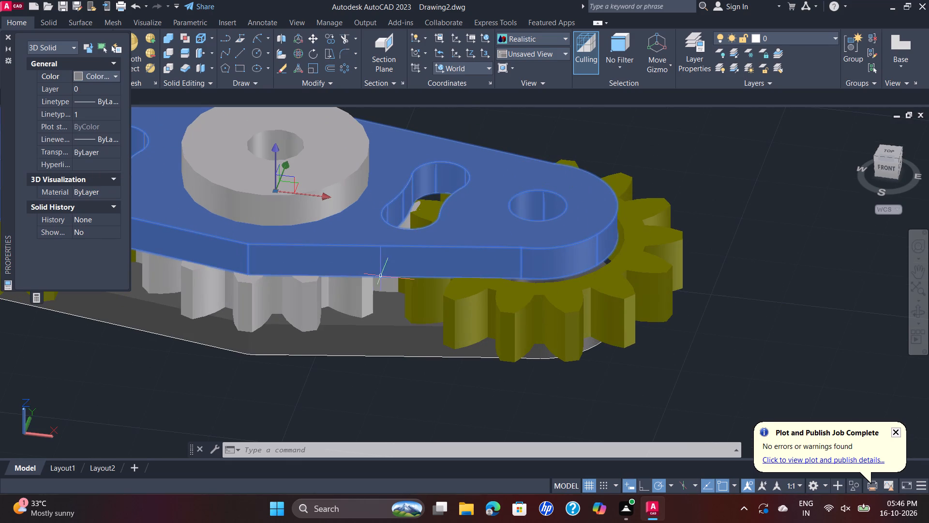
{"action": "left_click", "coordinate": [334, 297]}
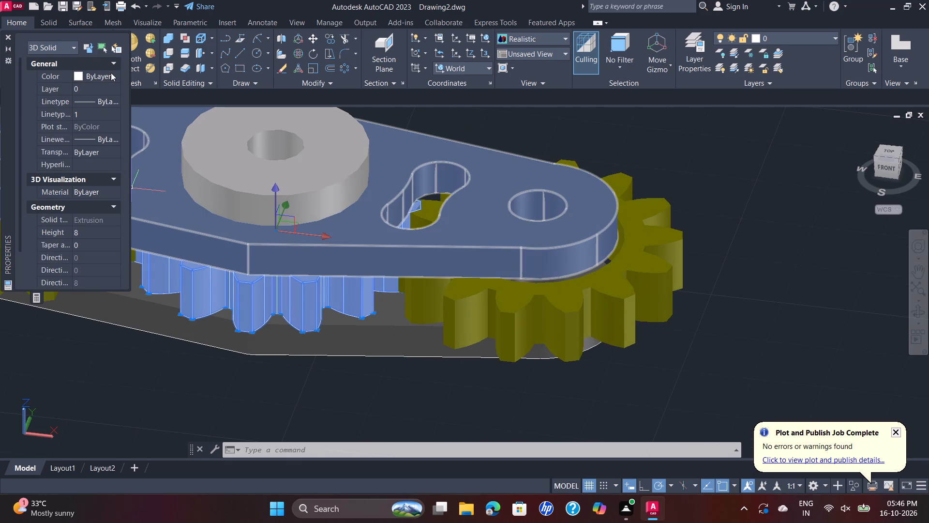
{"action": "left_click", "coordinate": [111, 73]}
{"action": "left_click", "coordinate": [113, 80]}
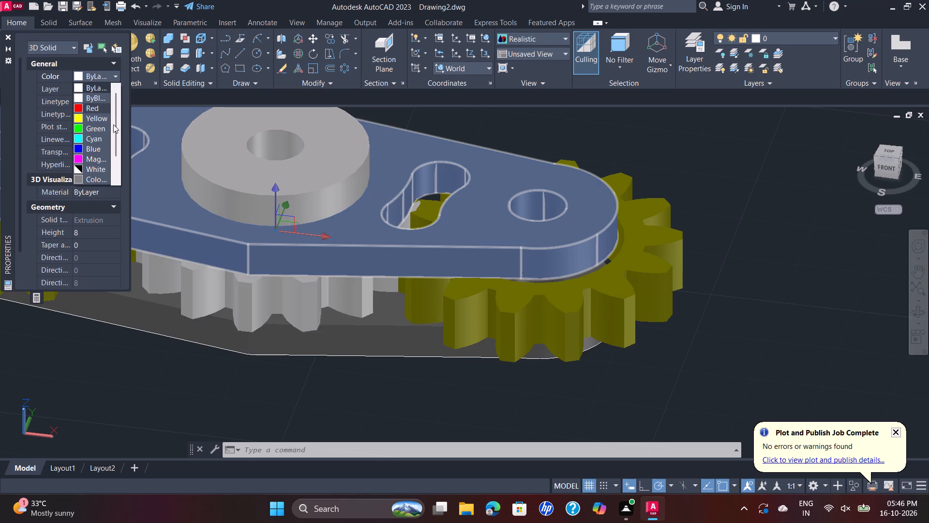
{"action": "left_click", "coordinate": [84, 115]}
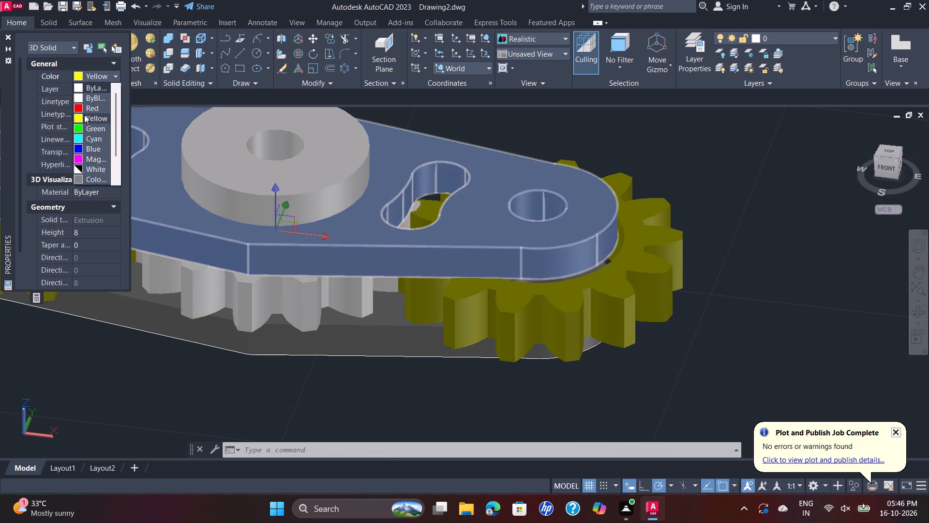
Set the color of the round disc on top of the slotted plate to Yellow and clear the selection.
{"action": "left_click", "coordinate": [318, 159]}
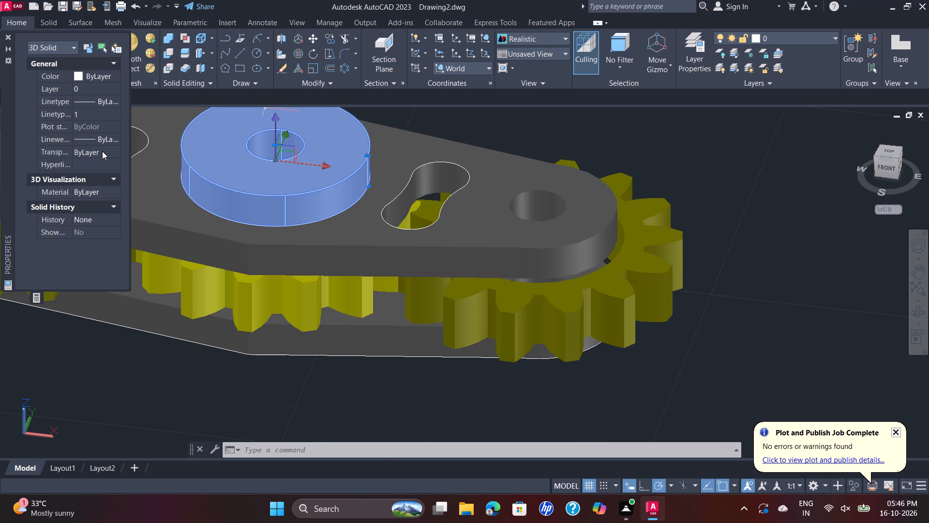
{"action": "left_click", "coordinate": [109, 73]}
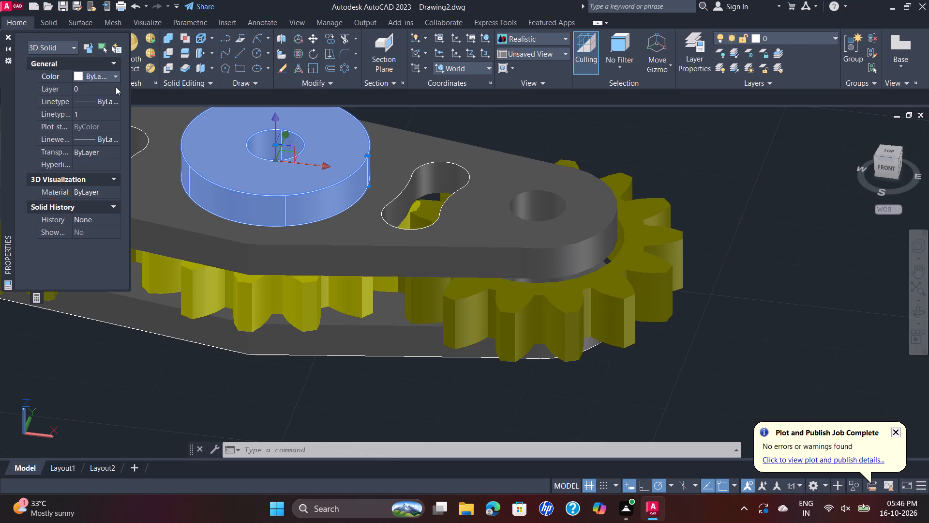
{"action": "left_click", "coordinate": [116, 77]}
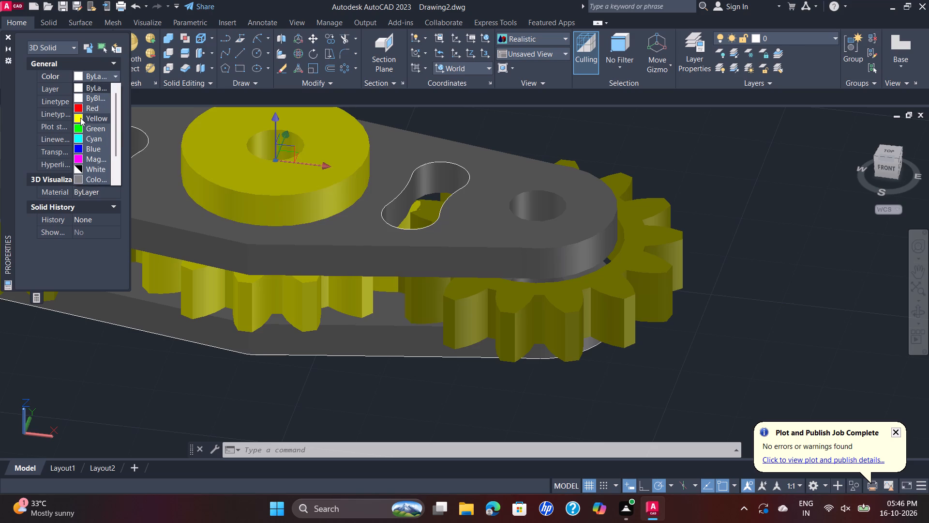
{"action": "left_click", "coordinate": [80, 118]}
{"action": "scroll", "coordinate": [171, 122], "scroll_direction": "down", "scroll_amount": 1}
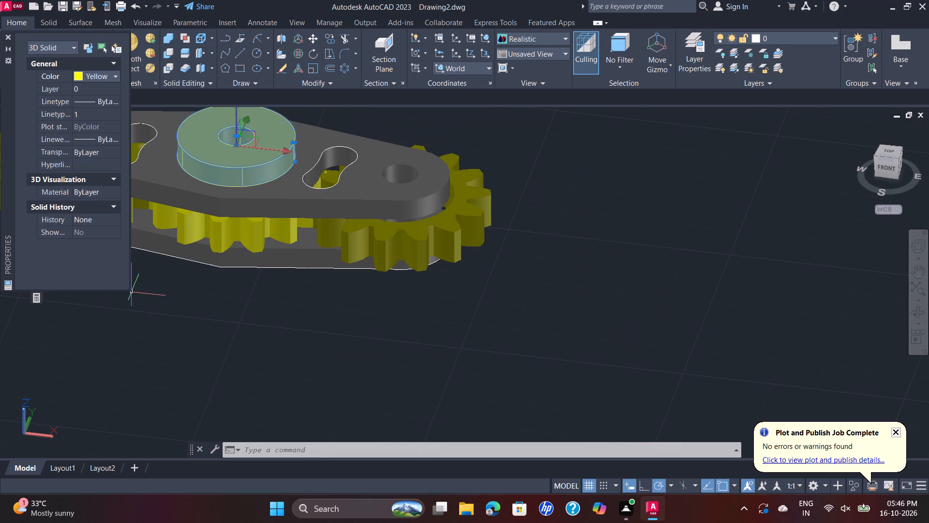
{"action": "left_click", "coordinate": [132, 293]}
{"action": "left_click", "coordinate": [150, 286]}
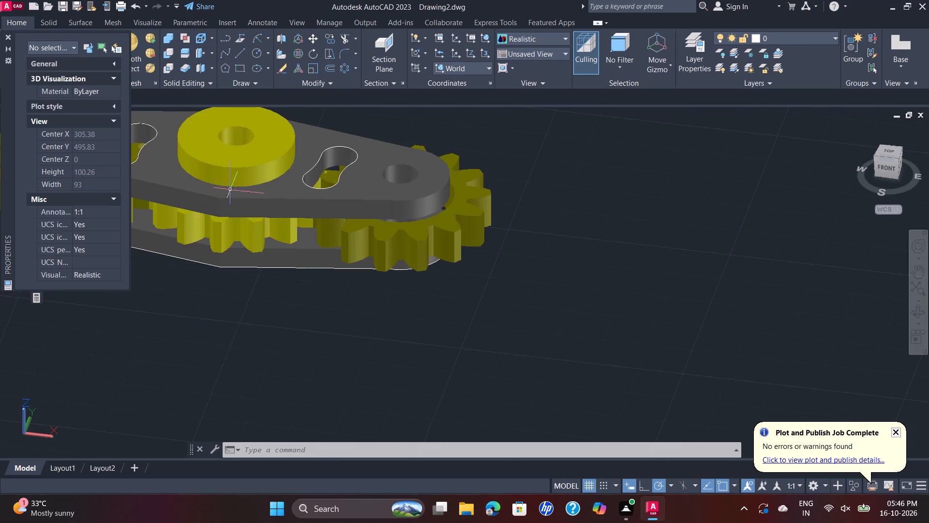
Close the object properties.
{"action": "scroll", "coordinate": [232, 184], "scroll_direction": "down", "scroll_amount": 1}
{"action": "middle_click_drag", "start_coordinate": [233, 183], "coordinate": [289, 248]}
{"action": "scroll", "coordinate": [286, 245], "scroll_direction": "up", "scroll_amount": 1}
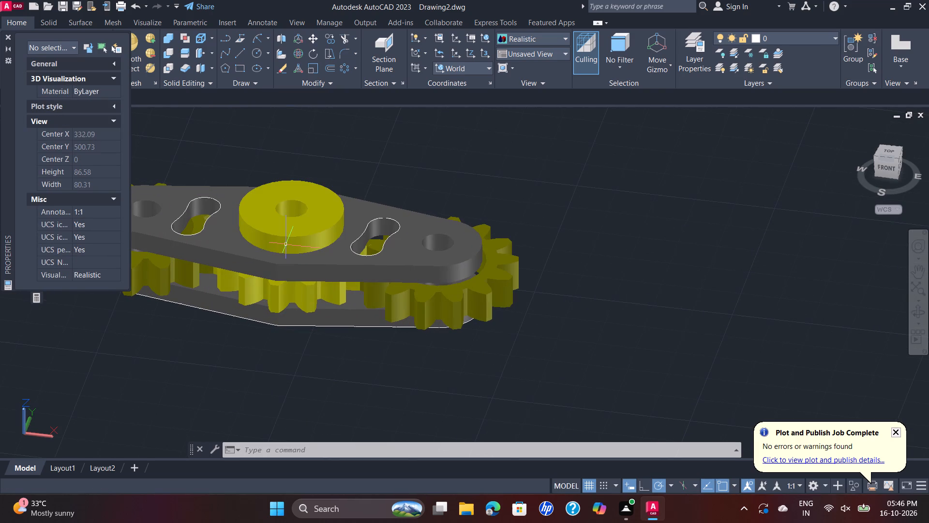
{"action": "scroll", "coordinate": [286, 245], "scroll_direction": "down", "scroll_amount": 3}
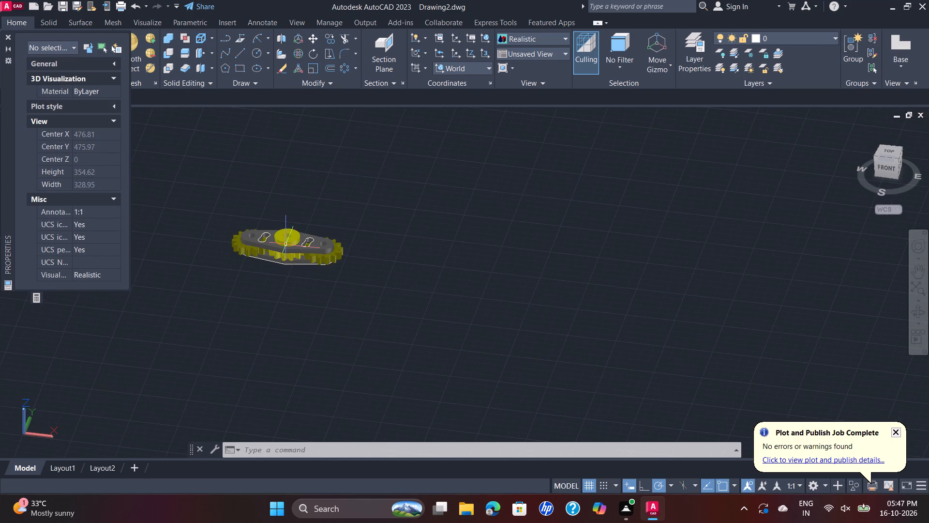
{"action": "scroll", "coordinate": [286, 245], "scroll_direction": "up", "scroll_amount": 4}
{"action": "scroll", "coordinate": [286, 245], "scroll_direction": "down", "scroll_amount": 1}
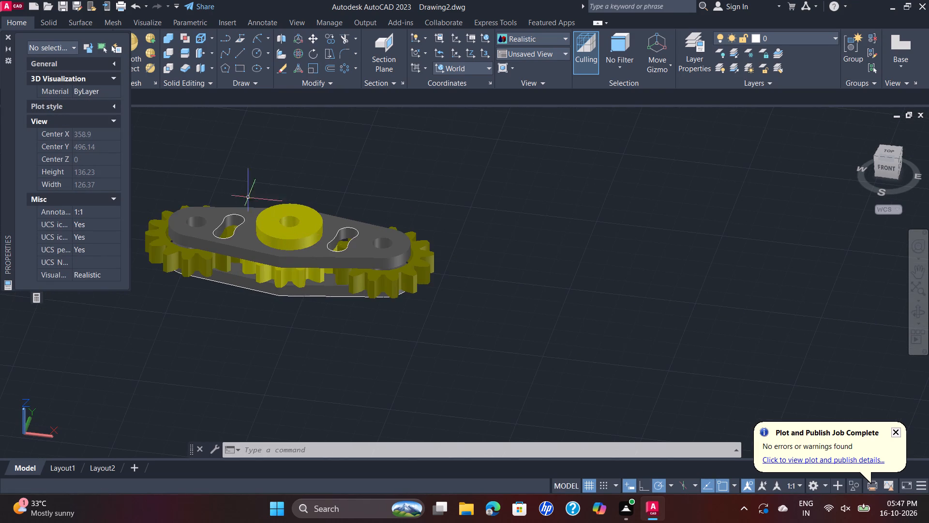
{"action": "left_click", "coordinate": [236, 178]}
{"action": "key", "text": "shift+Return"}
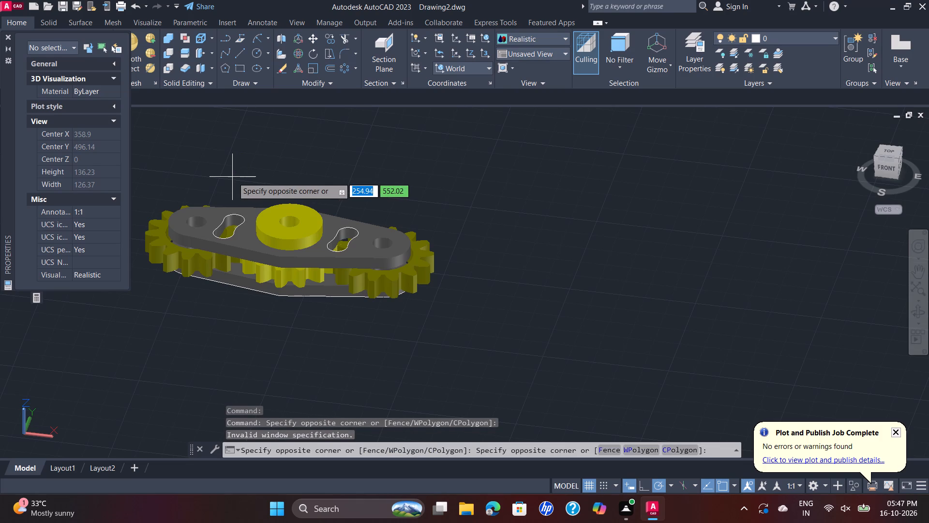
{"action": "left_click", "coordinate": [165, 159]}
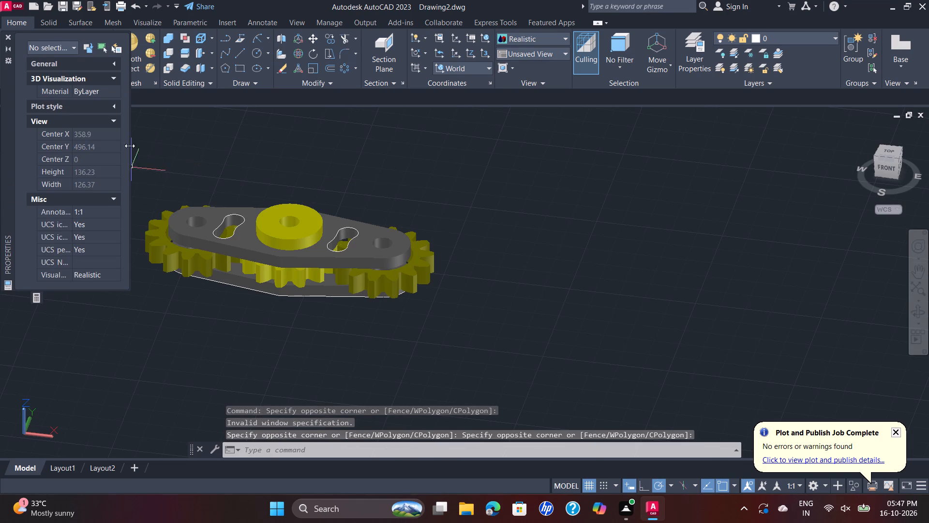
{"action": "left_click", "coordinate": [7, 35]}
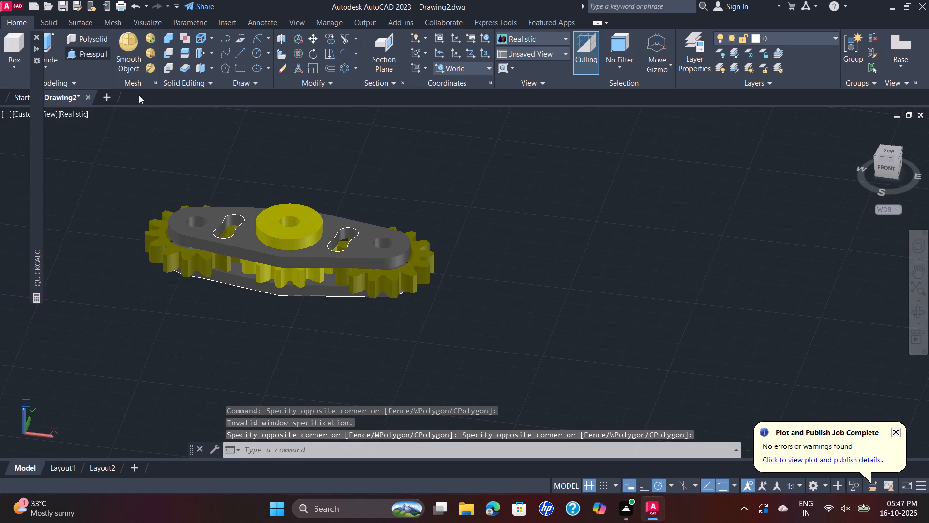
Union the gears, plates and top disc of the whole assembly into a single solid.
{"action": "scroll", "coordinate": [253, 181], "scroll_direction": "down", "scroll_amount": 1}
{"action": "middle_click_drag", "start_coordinate": [273, 188], "coordinate": [284, 241]}
{"action": "scroll", "coordinate": [284, 242], "scroll_direction": "up", "scroll_amount": 1}
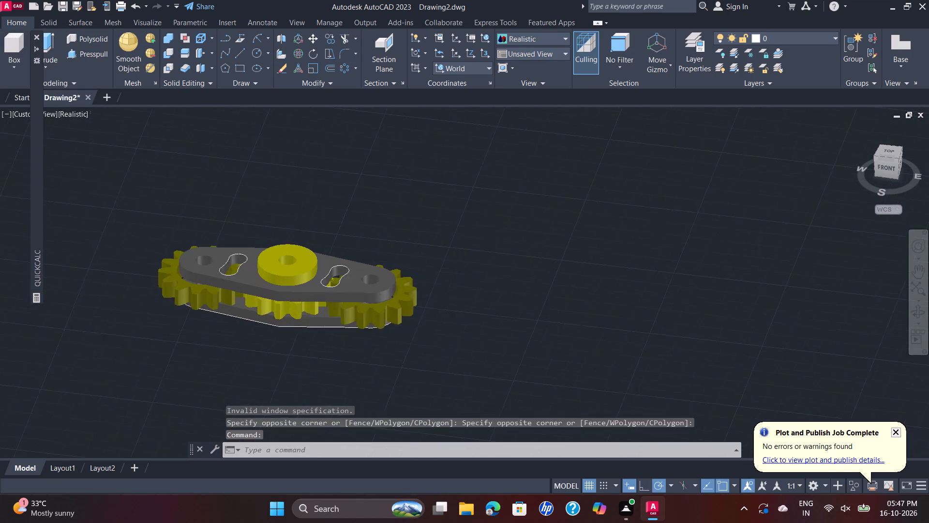
{"action": "scroll", "coordinate": [284, 242], "scroll_direction": "up", "scroll_amount": 1}
{"action": "scroll", "coordinate": [265, 259], "scroll_direction": "down", "scroll_amount": 1}
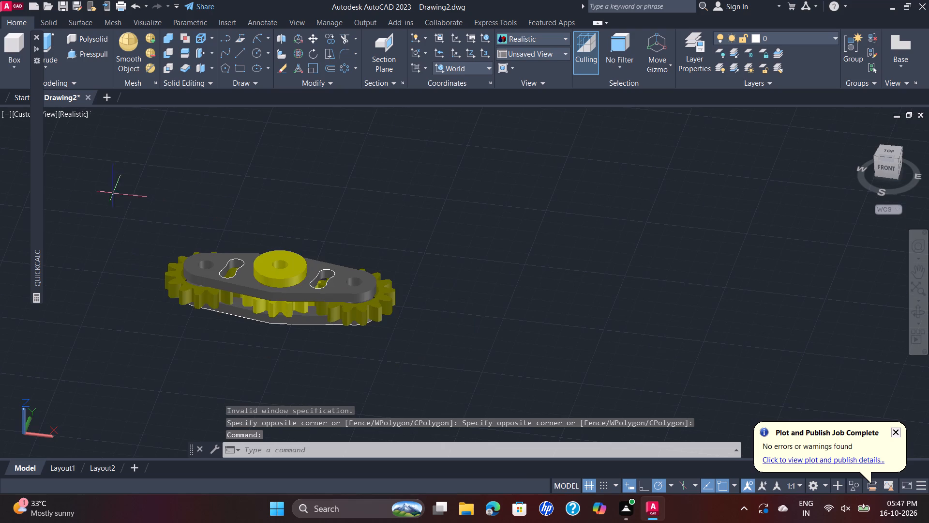
{"action": "left_click_drag", "start_coordinate": [87, 193], "coordinate": [82, 193]}
{"action": "left_click", "coordinate": [430, 354]}
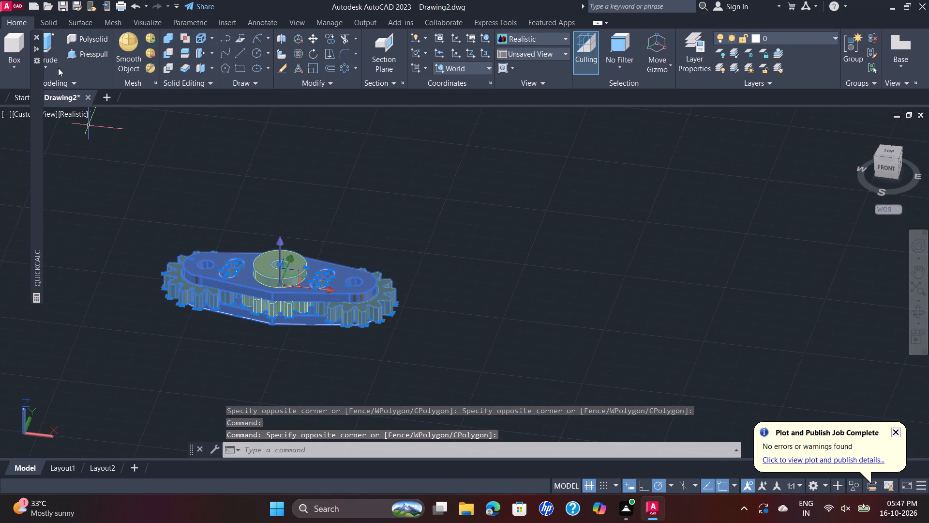
{"action": "left_click", "coordinate": [168, 42]}
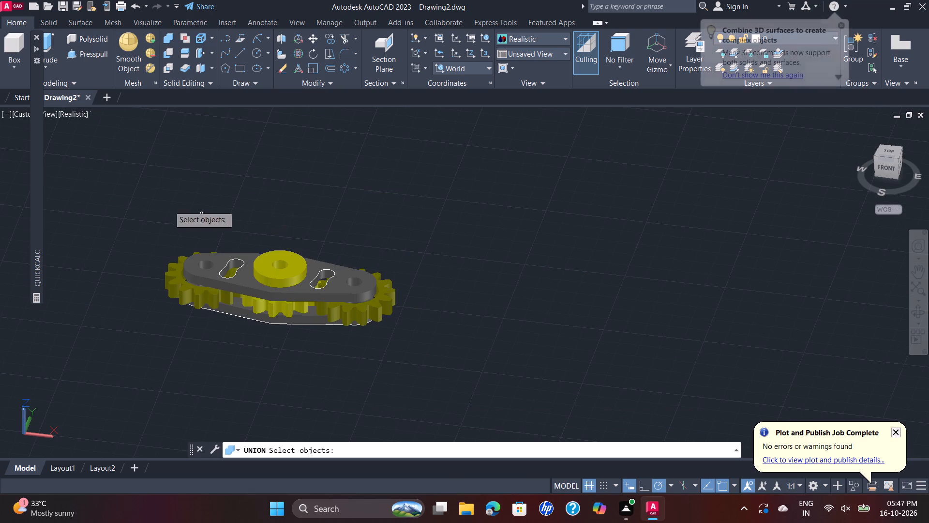
{"action": "left_click", "coordinate": [64, 185]}
{"action": "left_click_drag", "start_coordinate": [486, 383], "coordinate": [480, 376]}
{"action": "right_click", "coordinate": [443, 298]}
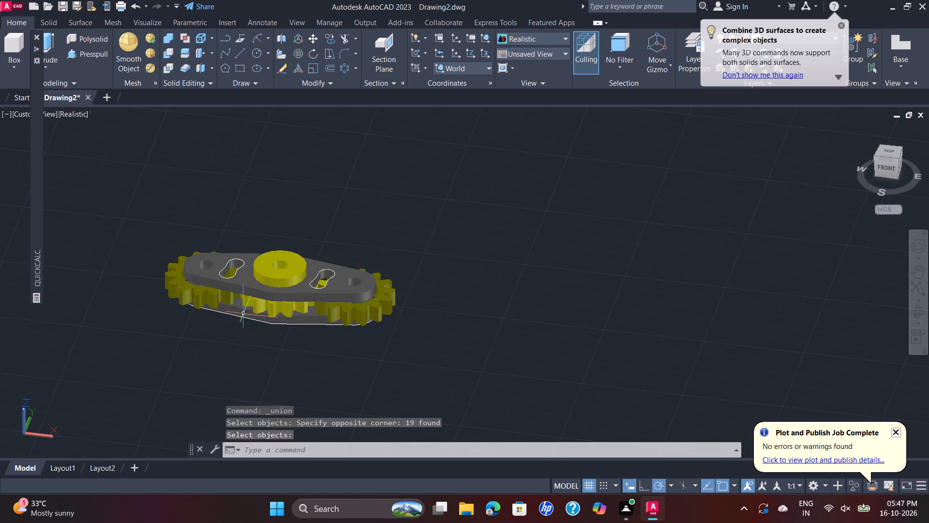
Move the united gear assembly away from the leftover 2D outlines to a free area behind them.
{"action": "left_click", "coordinate": [261, 288]}
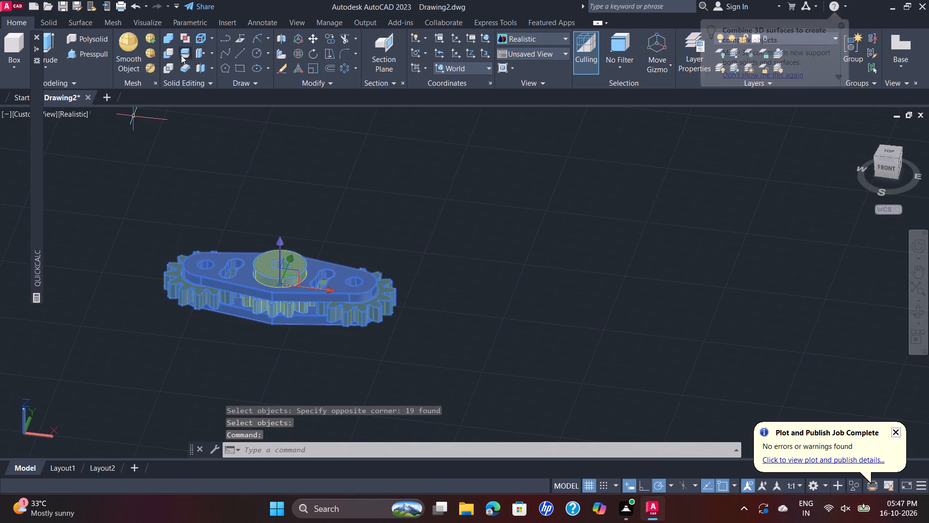
{"action": "left_click", "coordinate": [312, 36]}
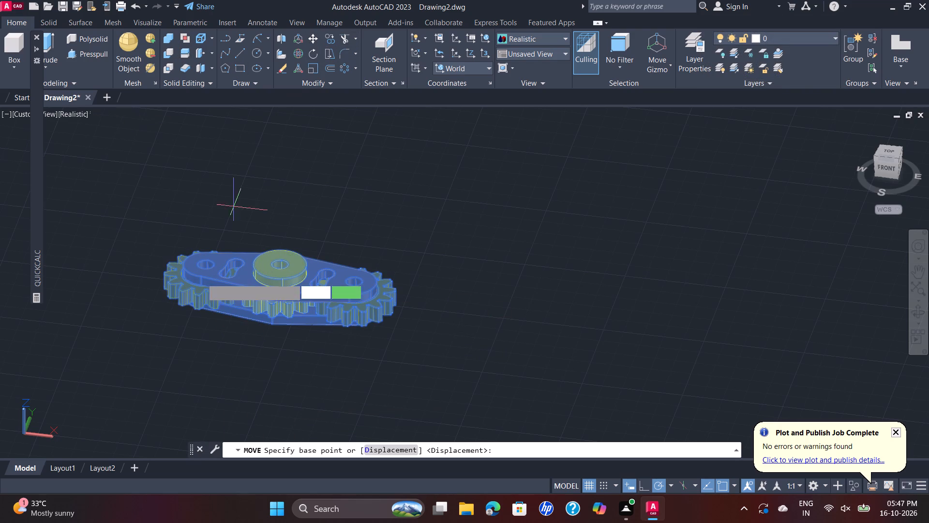
{"action": "left_click", "coordinate": [237, 282]}
{"action": "left_click", "coordinate": [384, 207]}
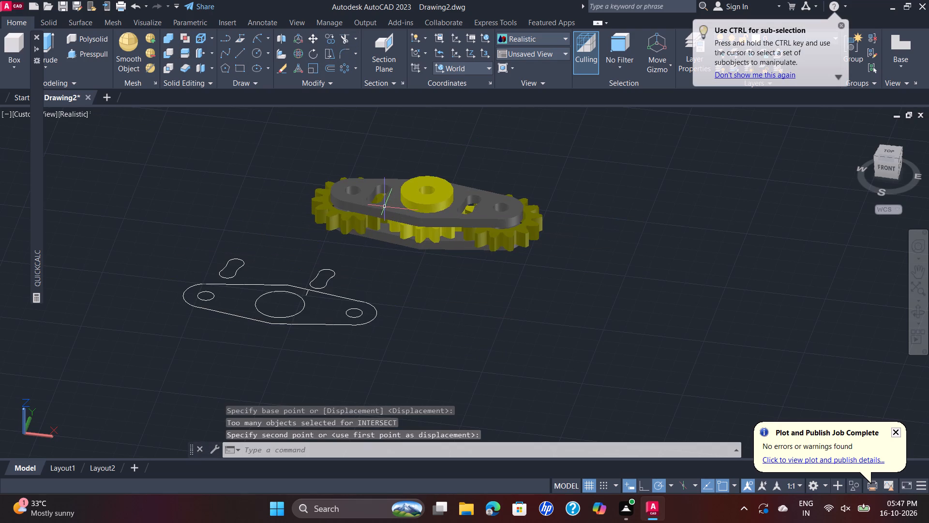
Delete all the leftover 2D outlines of the plate, holes and slots.
{"action": "left_click", "coordinate": [107, 224]}
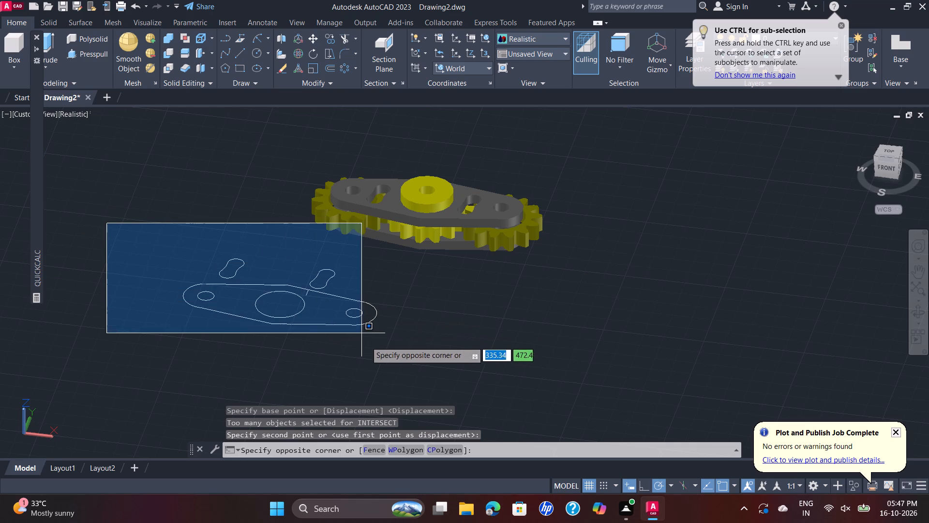
{"action": "left_click", "coordinate": [389, 355]}
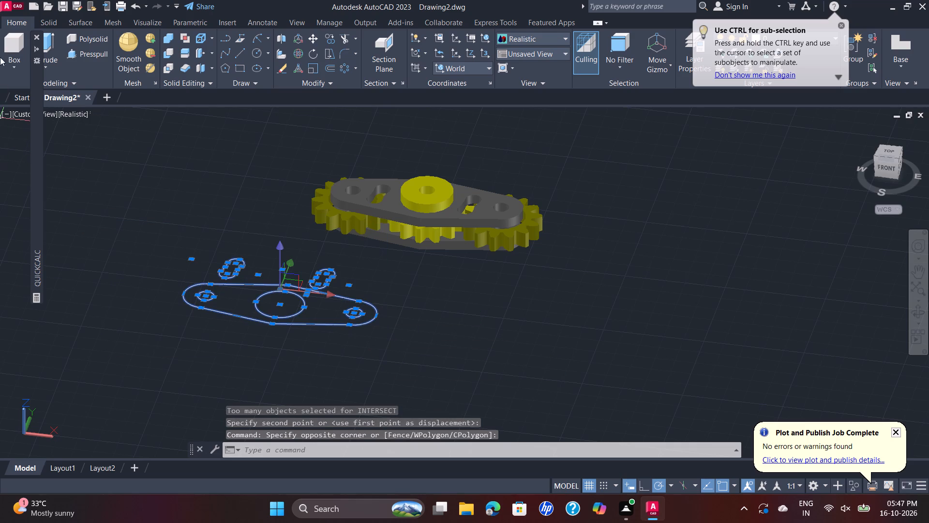
{"action": "key", "text": "Delete"}
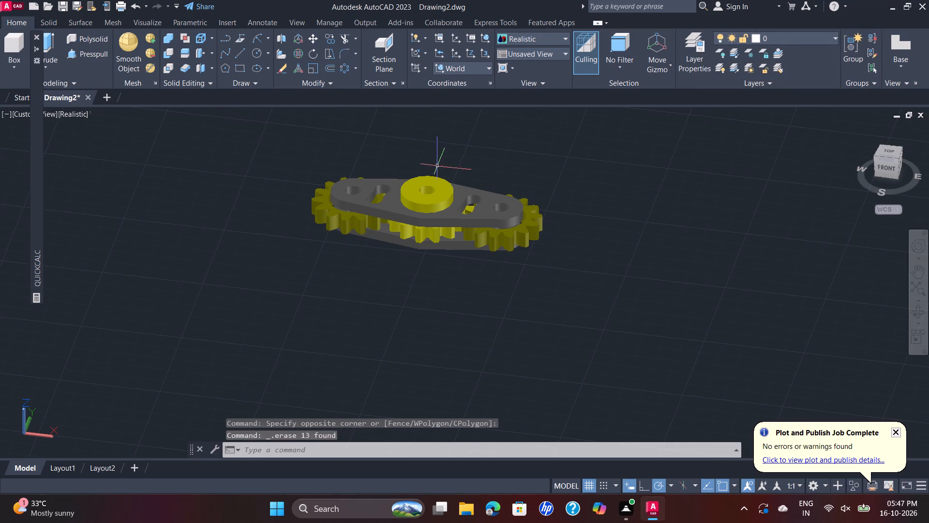
Examine the united gear assembly up close and as a whole.
{"action": "scroll", "coordinate": [437, 166], "scroll_direction": "down", "scroll_amount": 1}
{"action": "middle_click_drag", "start_coordinate": [437, 167], "coordinate": [416, 215]}
{"action": "scroll", "coordinate": [408, 225], "scroll_direction": "up", "scroll_amount": 4}
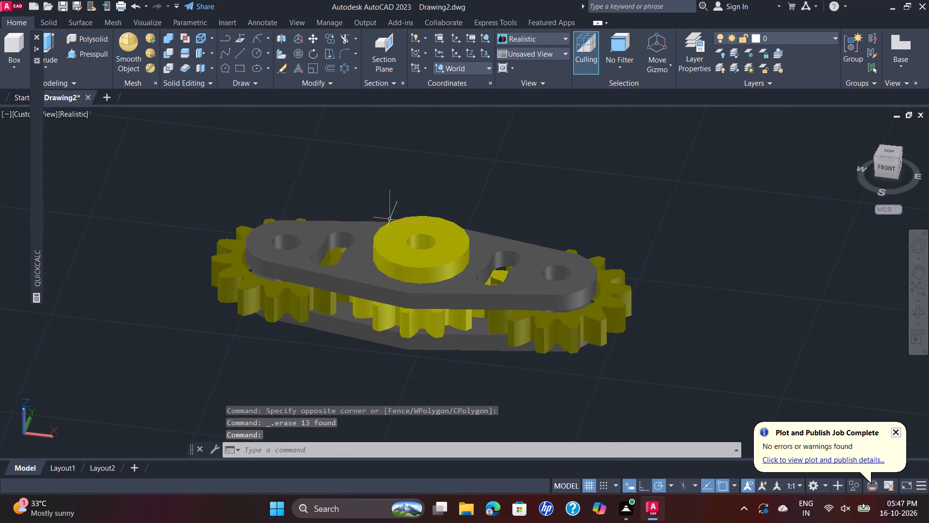
{"action": "scroll", "coordinate": [395, 259], "scroll_direction": "up", "scroll_amount": 2}
{"action": "scroll", "coordinate": [395, 259], "scroll_direction": "down", "scroll_amount": 1}
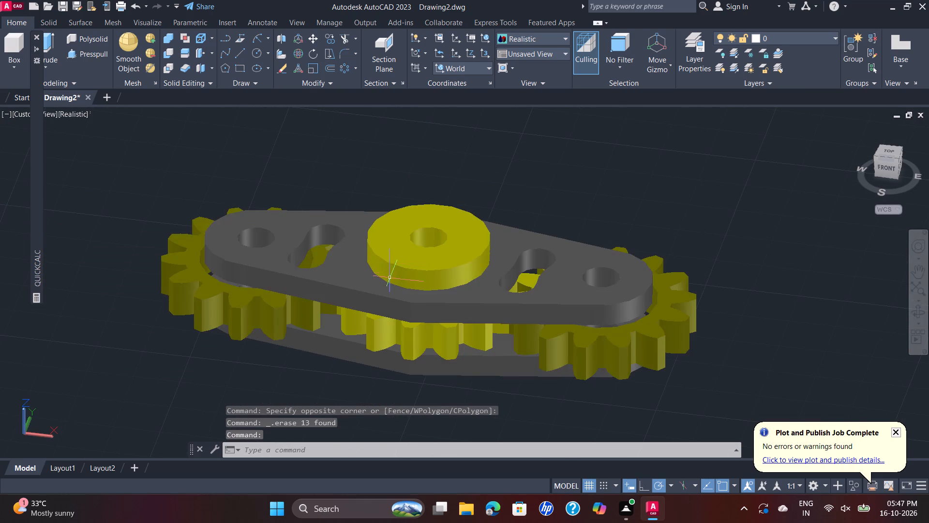
{"action": "scroll", "coordinate": [387, 284], "scroll_direction": "down", "scroll_amount": 1}
{"action": "scroll", "coordinate": [387, 284], "scroll_direction": "up", "scroll_amount": 1}
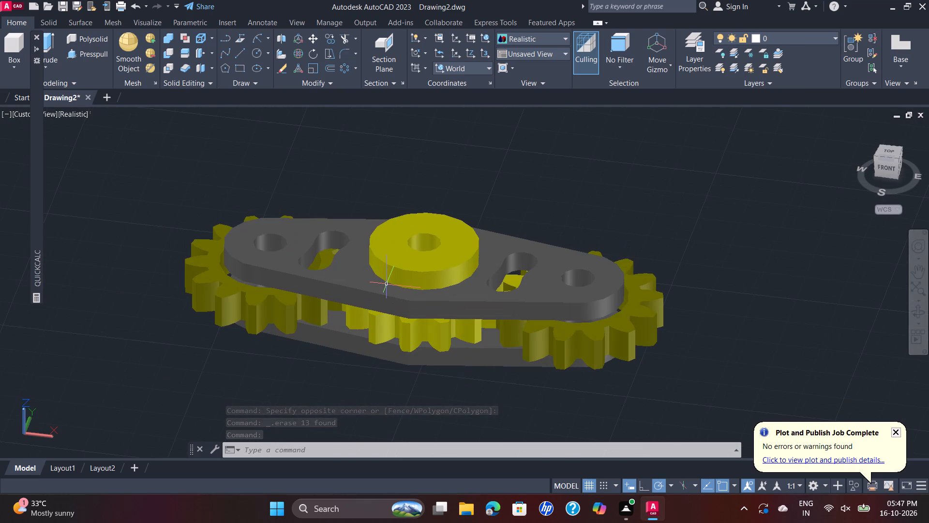
{"action": "scroll", "coordinate": [403, 249], "scroll_direction": "down", "scroll_amount": 1}
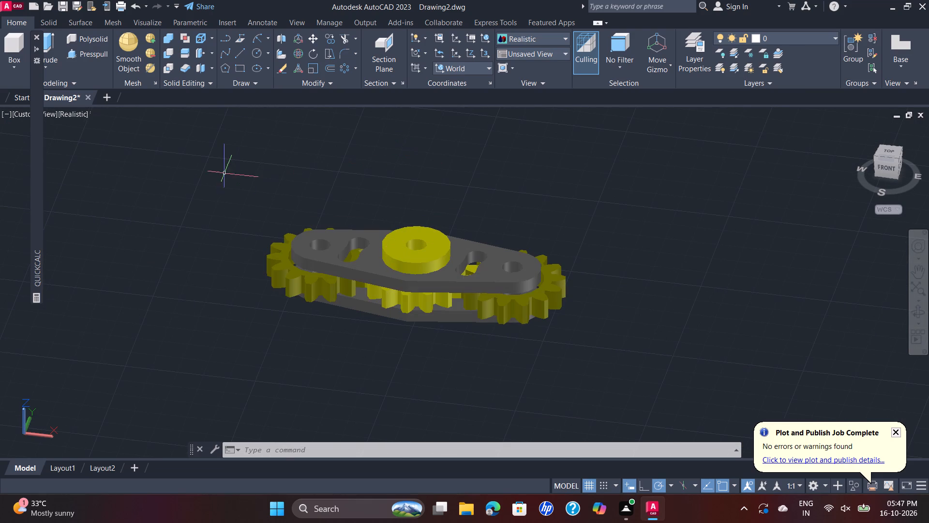
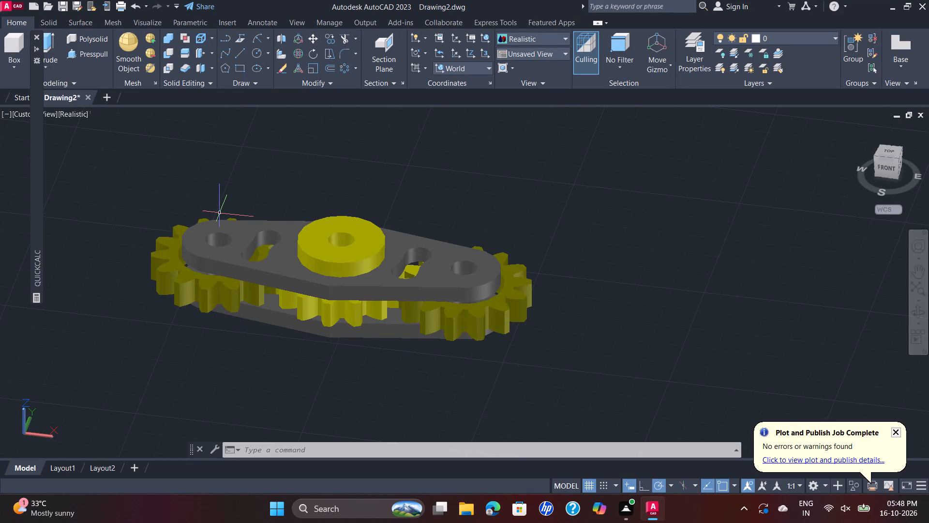
Save the drawing as D 34 RA in the Documents folder.
{"action": "key", "text": "ctrl+s"}
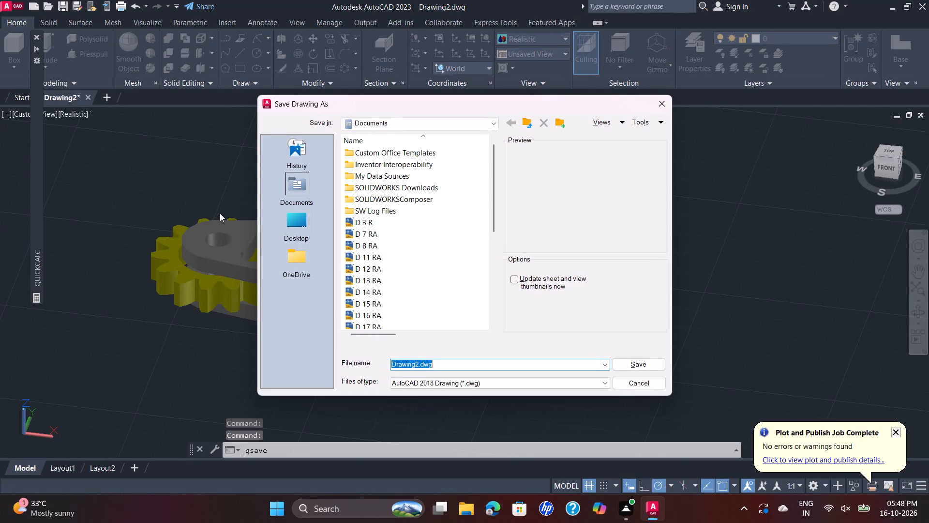
{"action": "key", "text": "d"}
{"action": "key", "text": "space"}
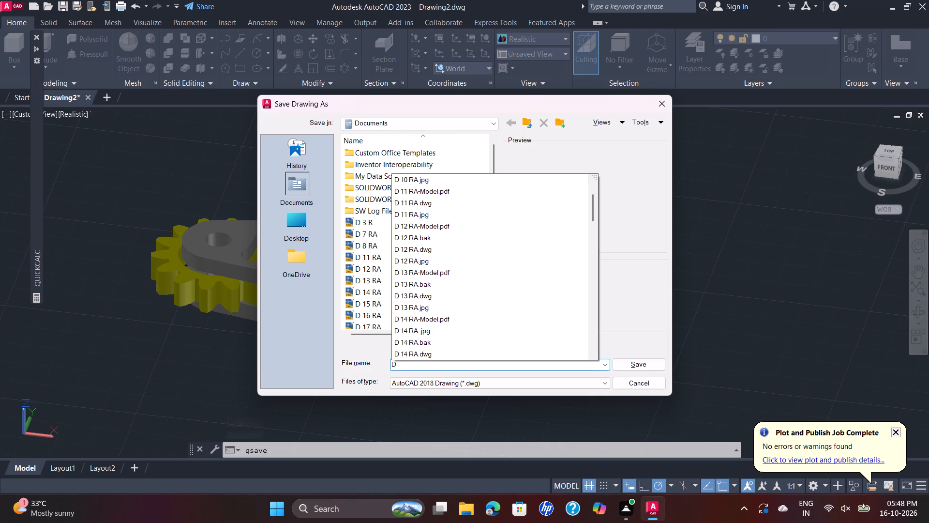
{"action": "key", "text": "3"}
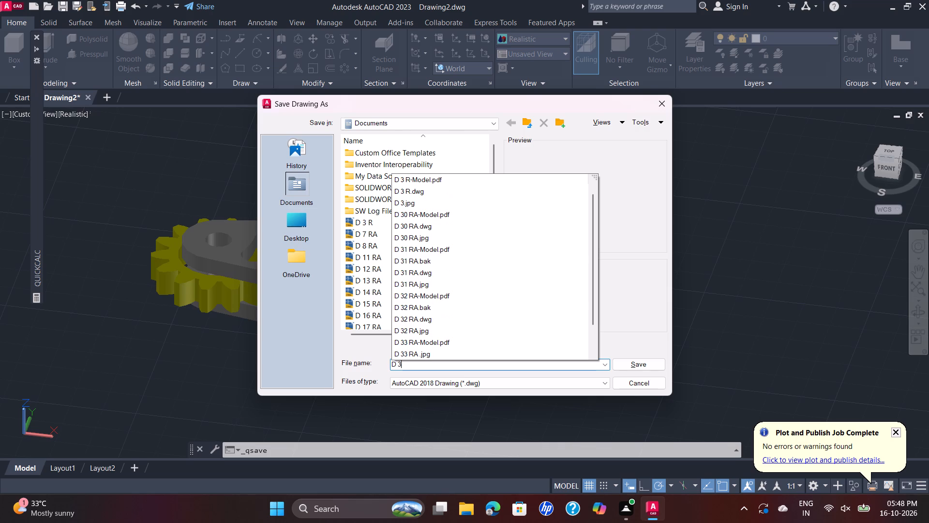
{"action": "key", "text": "2"}
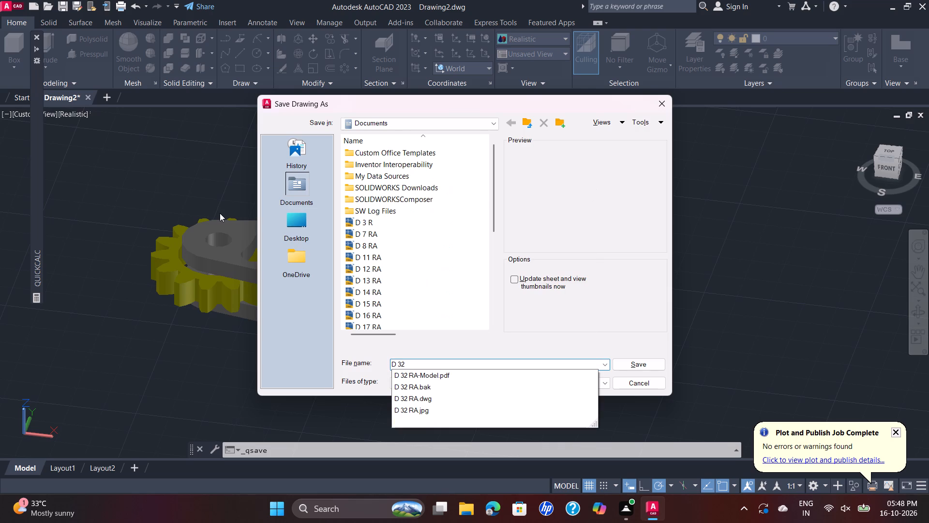
{"action": "key", "text": "BackSpace"}
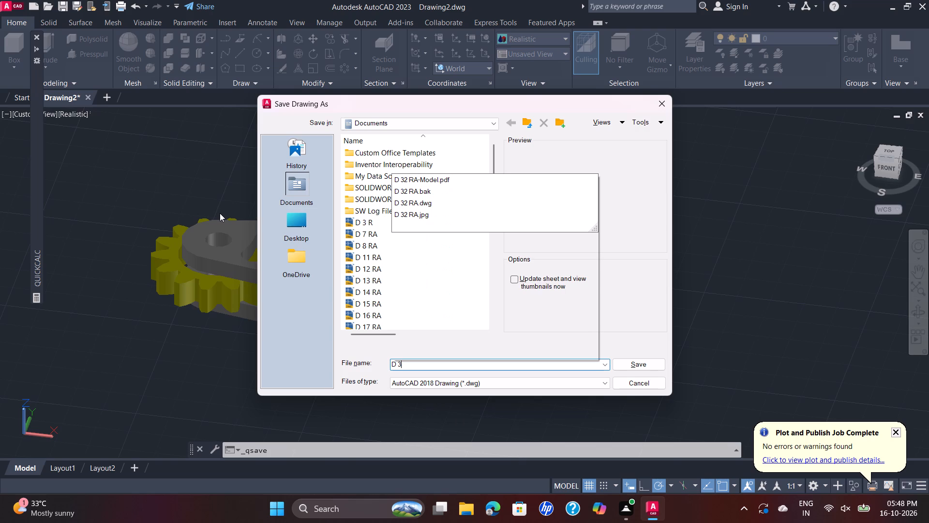
{"action": "key", "text": "4"}
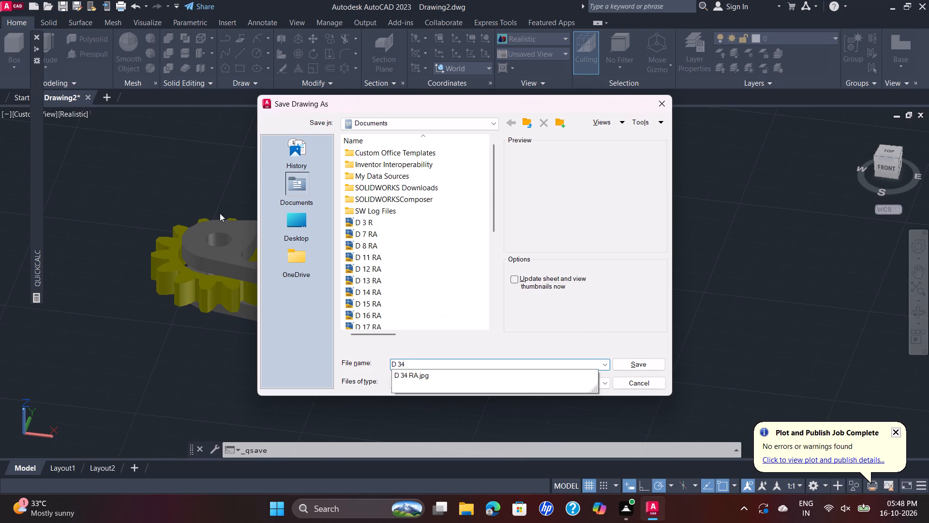
{"action": "key", "text": "space"}
{"action": "type", "text": "R"}
{"action": "key", "text": "a"}
{"action": "left_click", "coordinate": [640, 354]}
{"action": "left_click", "coordinate": [640, 362]}
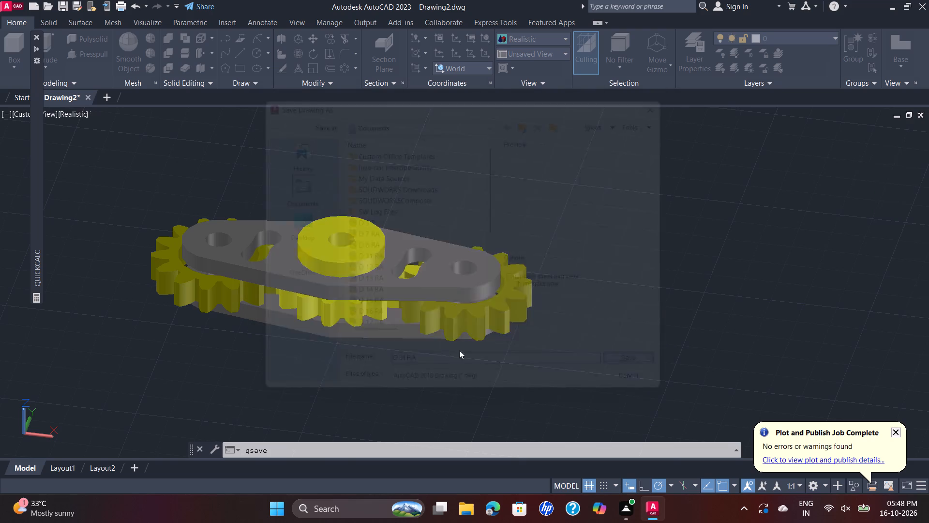
Set up a plot with DWG To PDF.pc3, landscape orientation and a window plot area around the whole gear assembly.
{"action": "scroll", "coordinate": [391, 170], "scroll_direction": "down", "scroll_amount": 2}
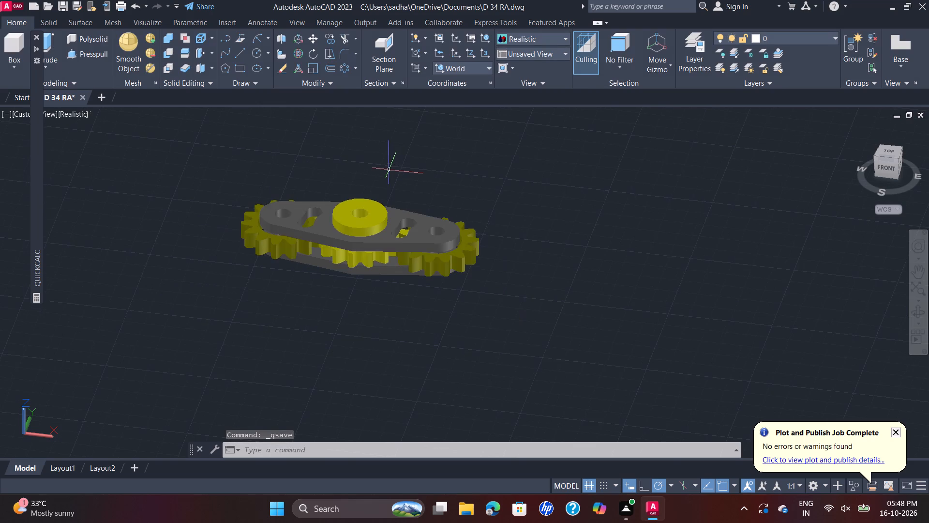
{"action": "middle_click_drag", "start_coordinate": [388, 170], "coordinate": [502, 238]}
{"action": "scroll", "coordinate": [496, 283], "scroll_direction": "up", "scroll_amount": 2}
{"action": "scroll", "coordinate": [471, 247], "scroll_direction": "up", "scroll_amount": 1}
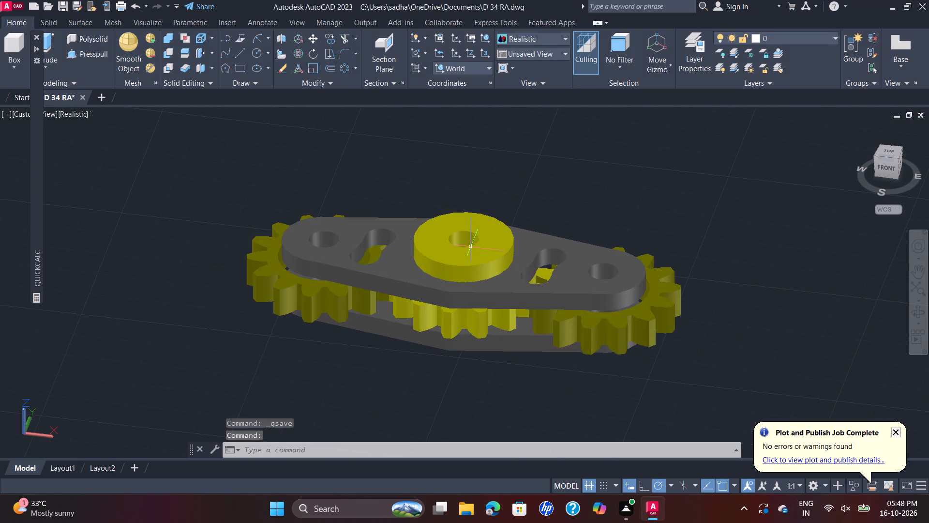
{"action": "scroll", "coordinate": [479, 242], "scroll_direction": "down", "scroll_amount": 1}
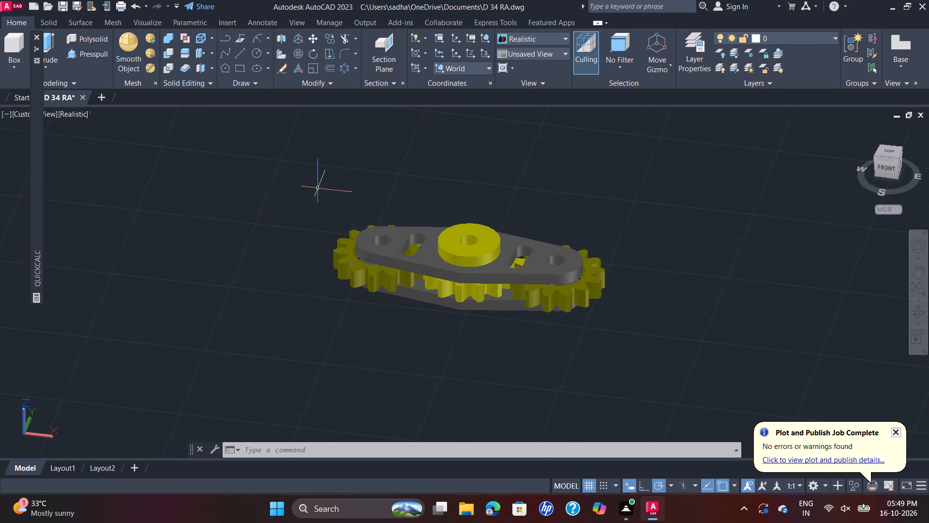
{"action": "type", "text": "PLOT"}
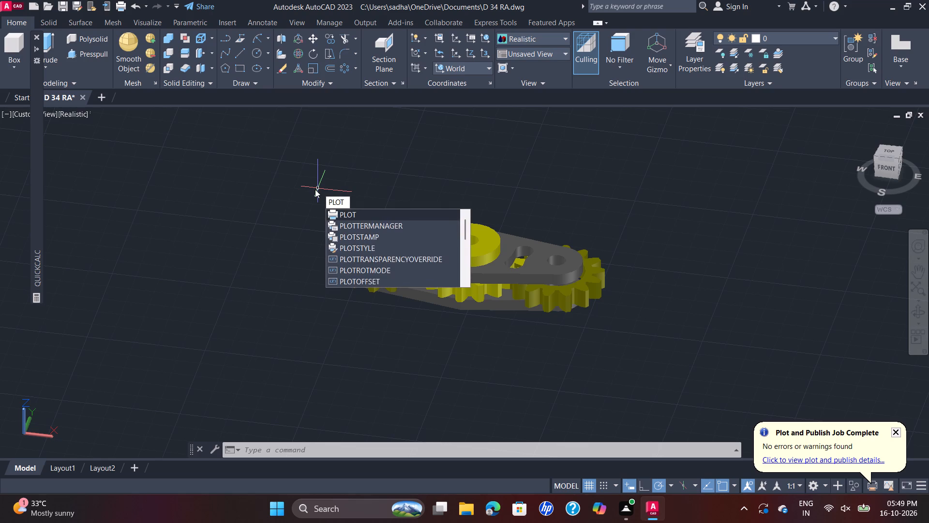
{"action": "key", "text": "Return"}
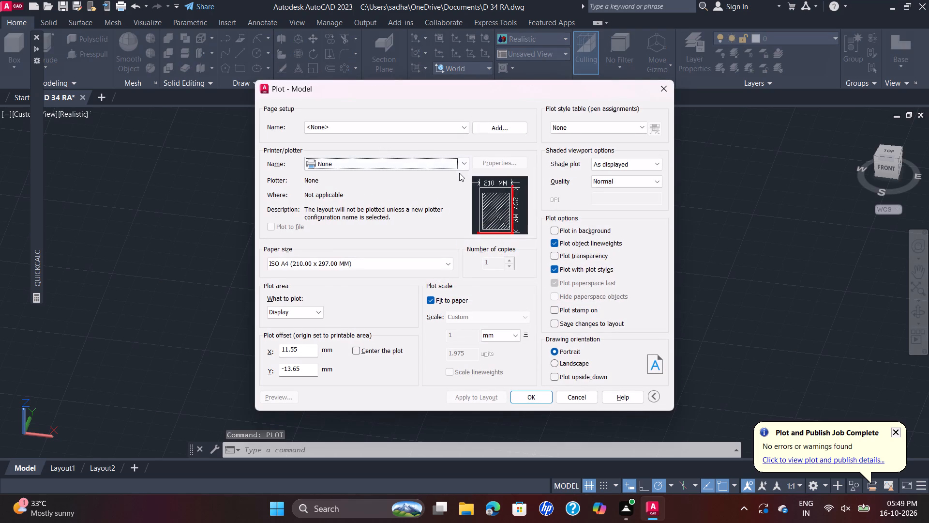
{"action": "left_click", "coordinate": [463, 168]}
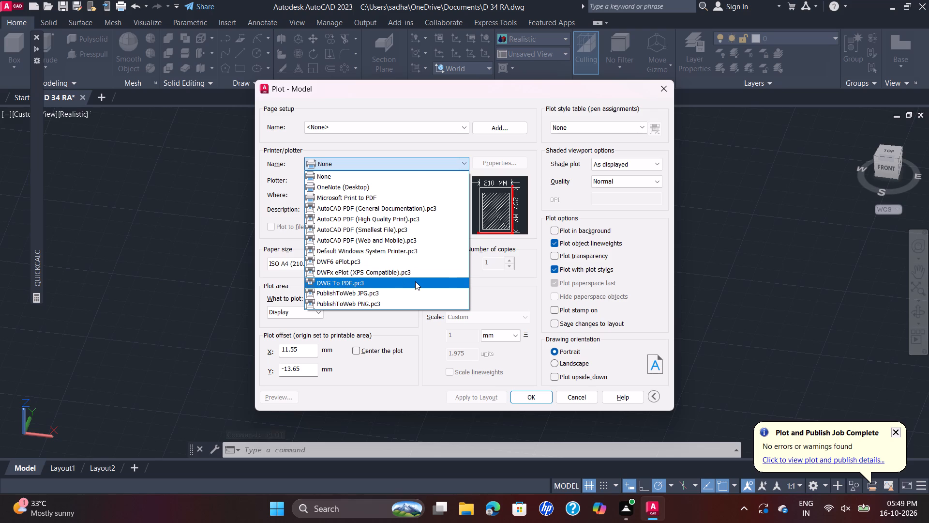
{"action": "left_click", "coordinate": [415, 281]}
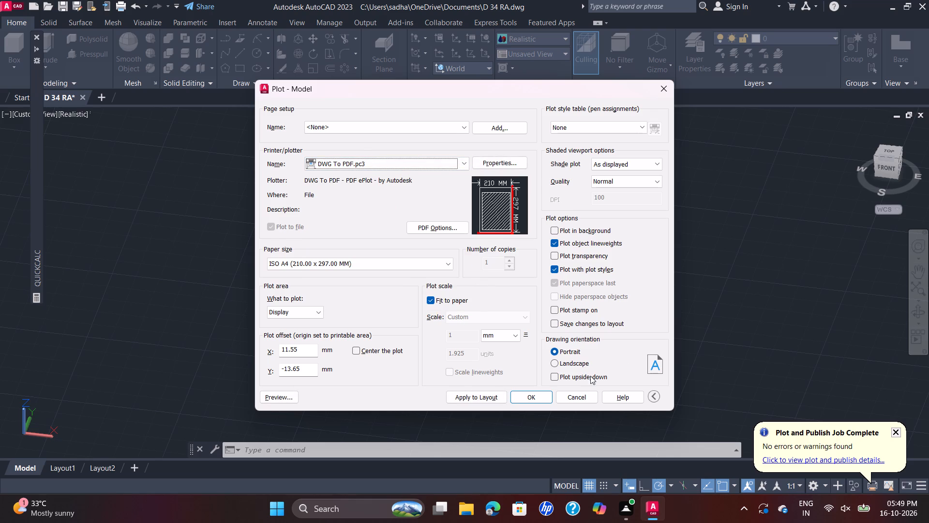
{"action": "left_click", "coordinate": [555, 362]}
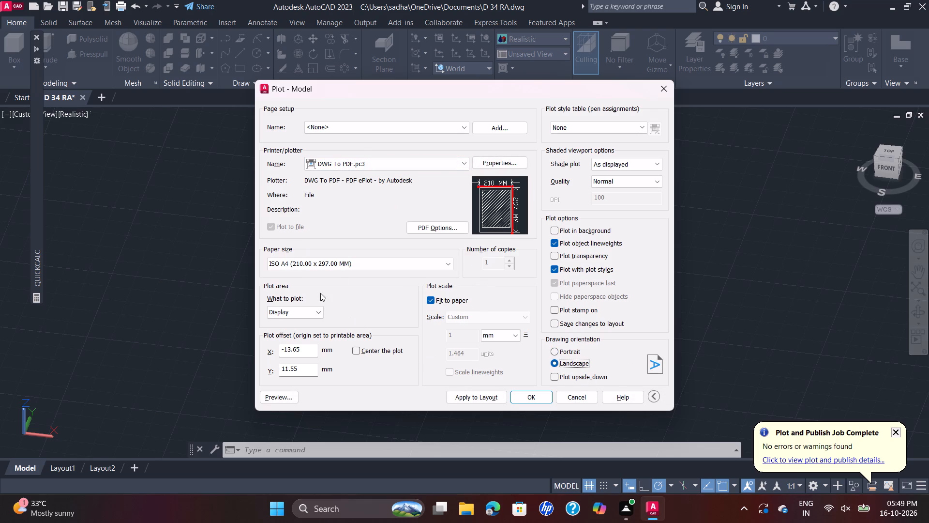
{"action": "left_click", "coordinate": [321, 313]}
{"action": "left_click", "coordinate": [306, 348]}
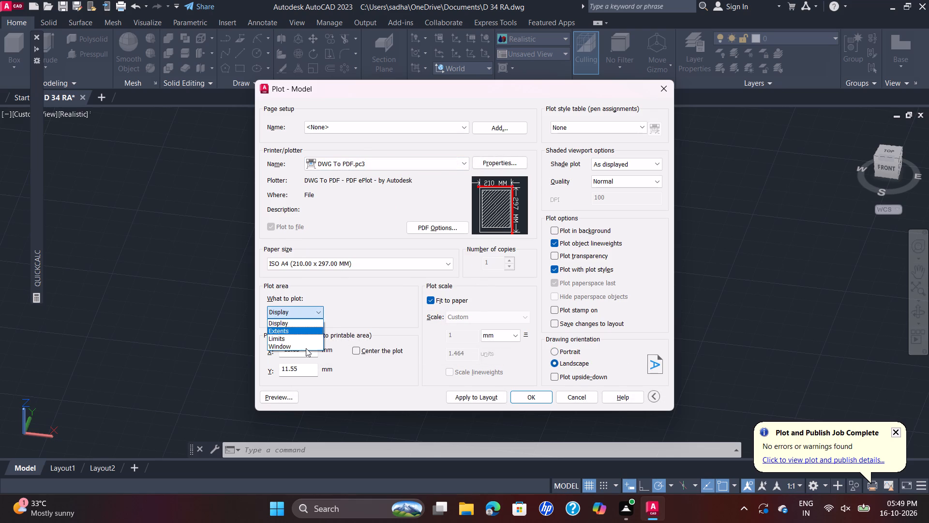
{"action": "left_click", "coordinate": [277, 183]}
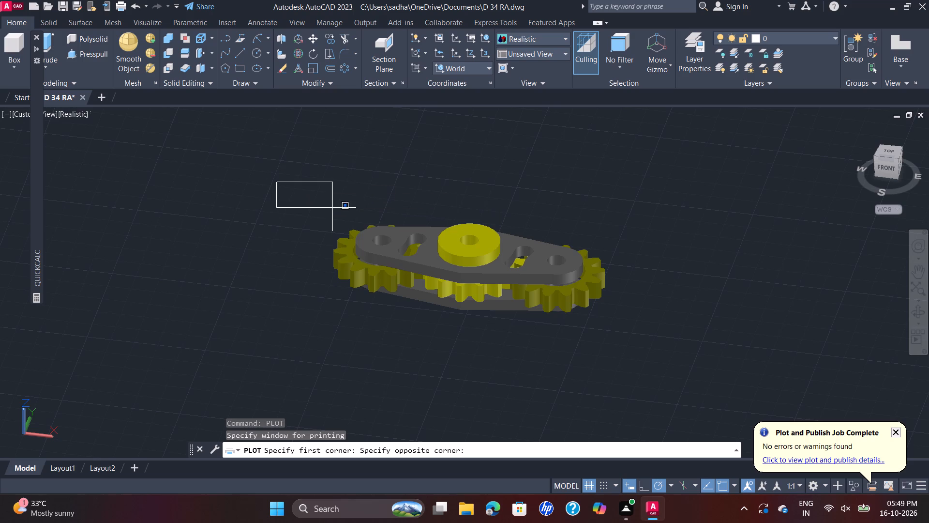
{"action": "left_click", "coordinate": [641, 352]}
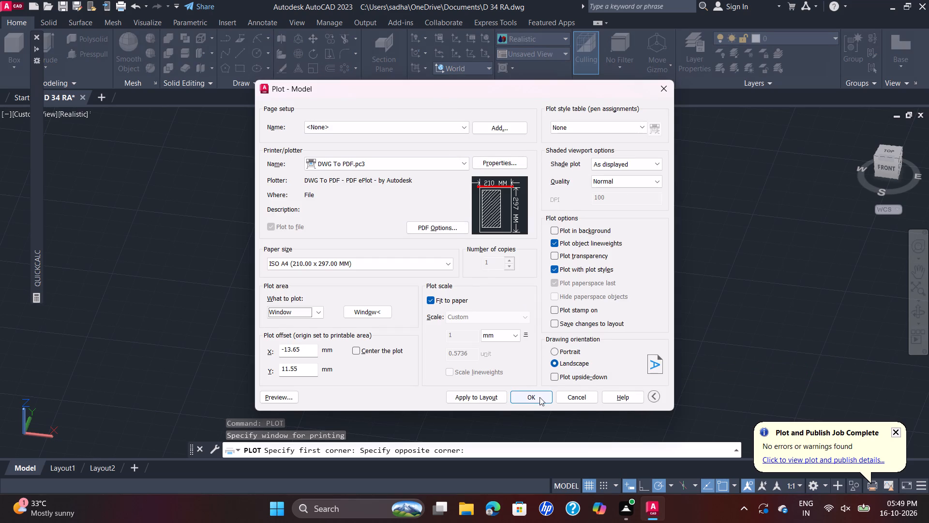
Plot the assembly to the file D 34 RA-Model.pdf in the Documents folder and dismiss the PDF viewer notice.
{"action": "left_click", "coordinate": [539, 397]}
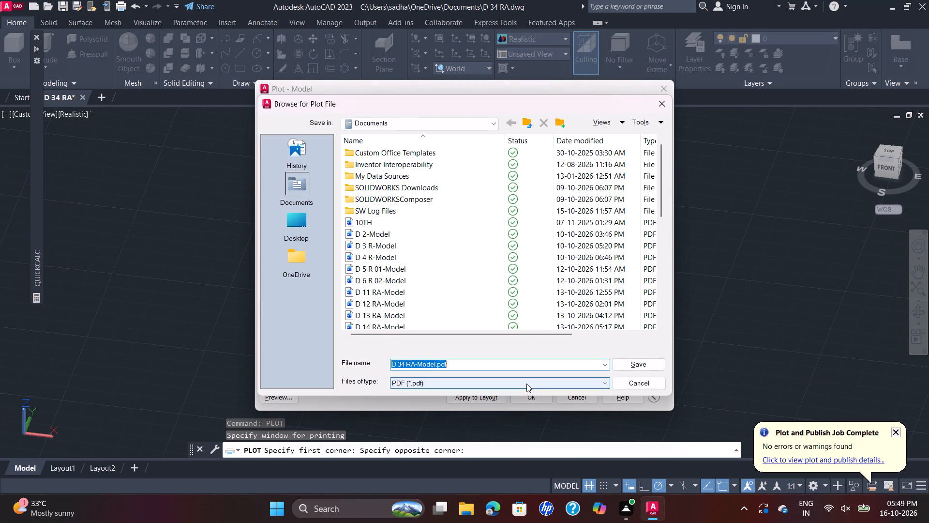
{"action": "left_click", "coordinate": [622, 360]}
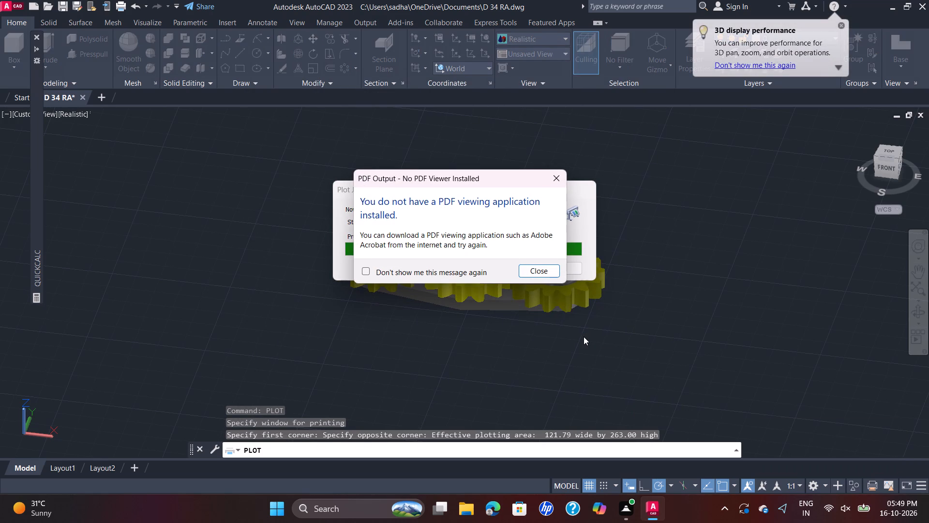
{"action": "left_click", "coordinate": [534, 272]}
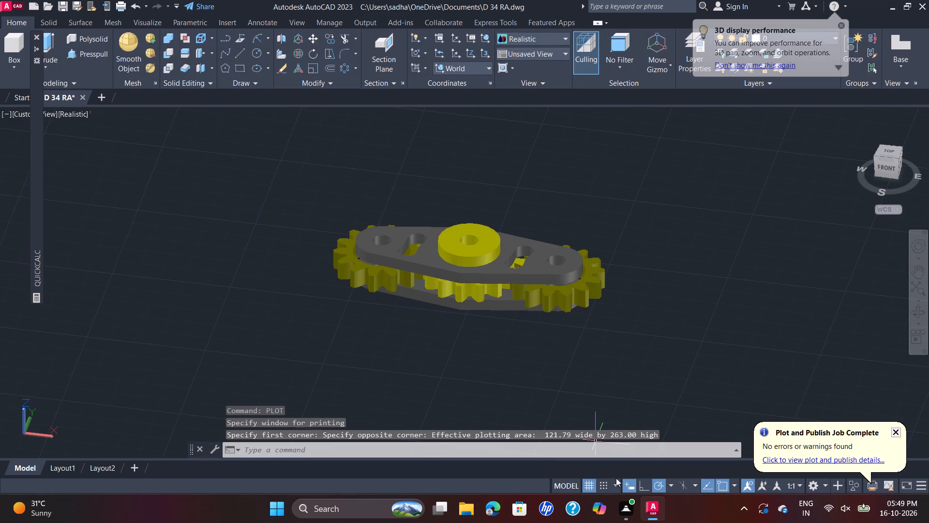